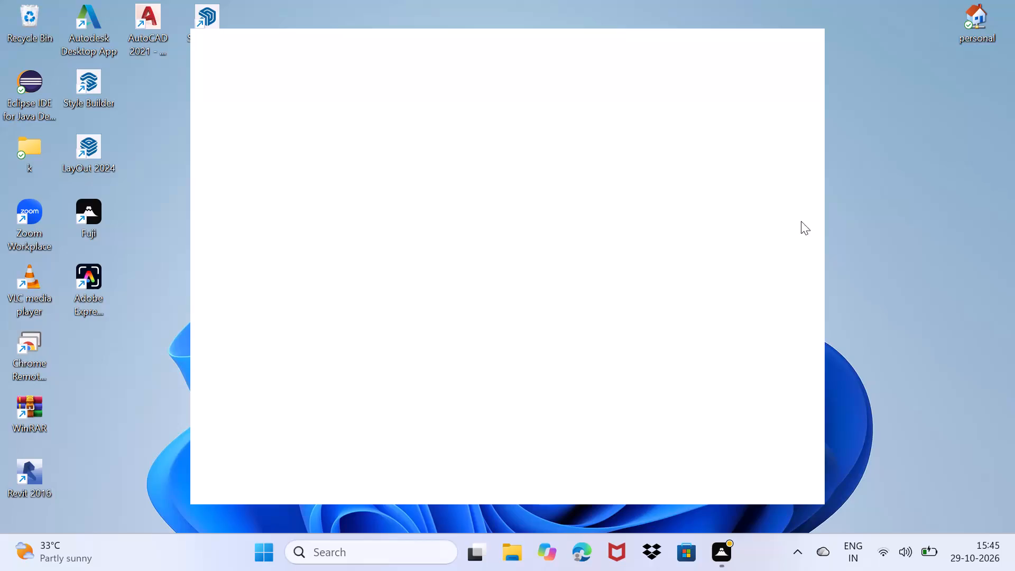
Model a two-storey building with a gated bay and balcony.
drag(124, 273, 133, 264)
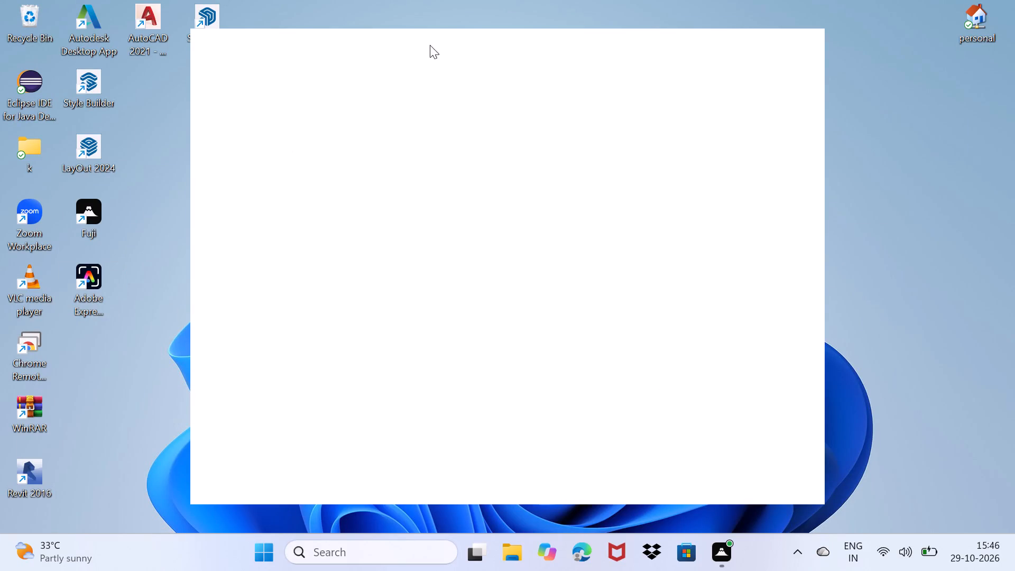
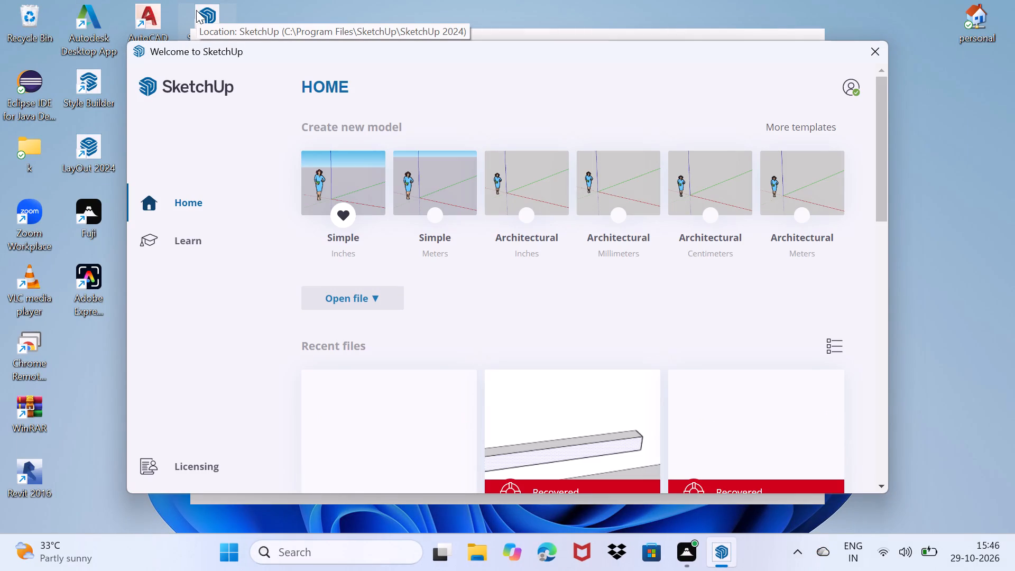
Create a new model from the Simple template in inches.
scroll(253, 60, down, 4)
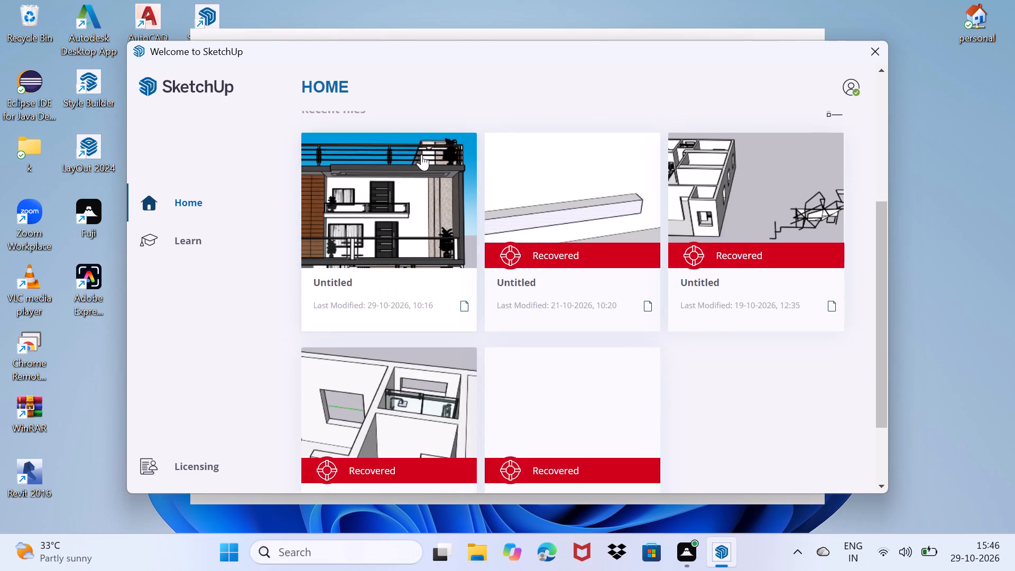
scroll(422, 154, up, 2)
scroll(362, 141, up, 2)
click(364, 178)
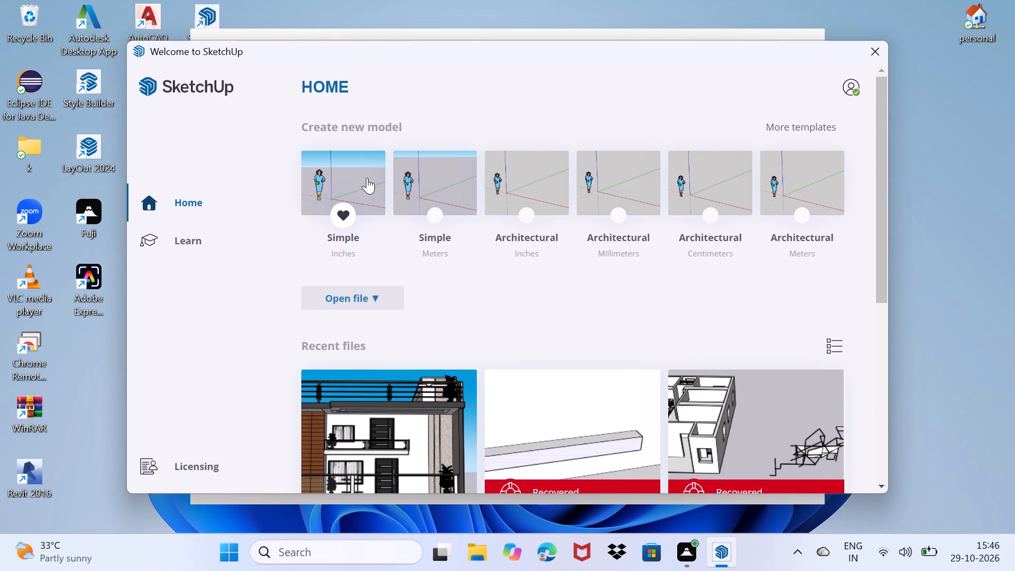
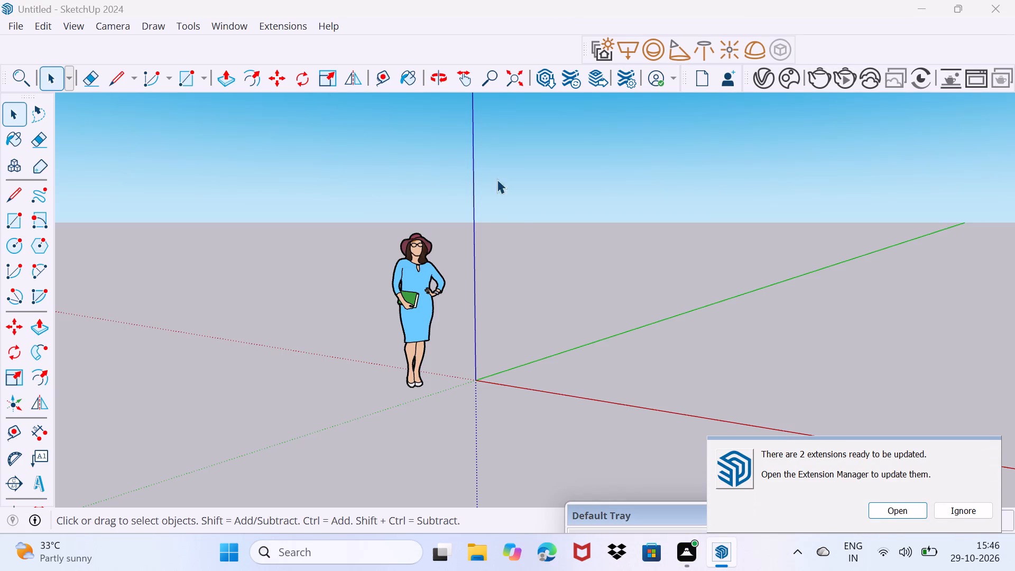
Ignore the notice about extensions ready to be updated.
middle_drag(505, 221, 463, 236)
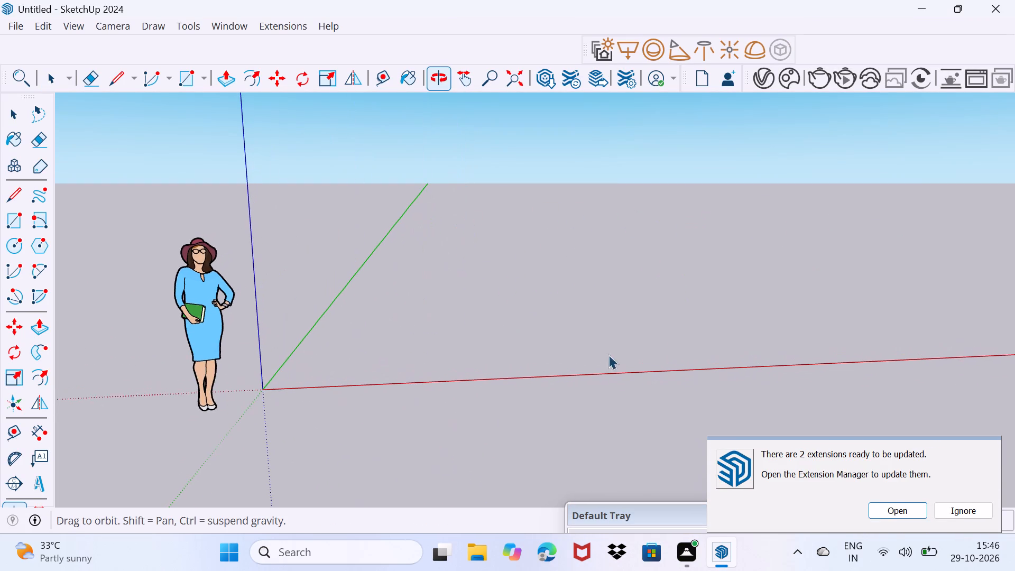
click(971, 507)
Draw a 60' by 50' rectangle on the ground, starting beside the red axis.
scroll(630, 396, down, 2)
middle_drag(491, 381, 477, 406)
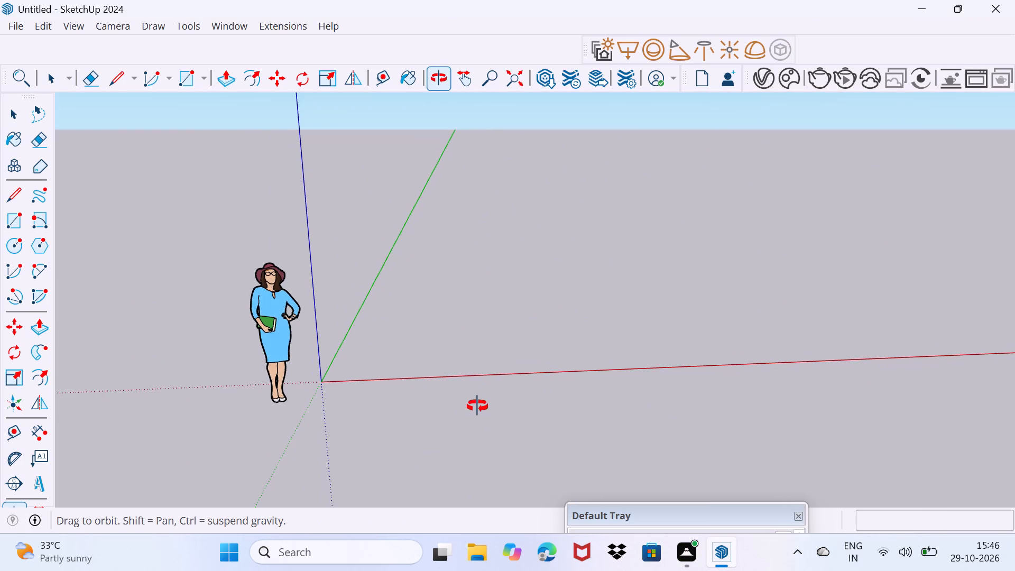
middle_drag(477, 406, 489, 399)
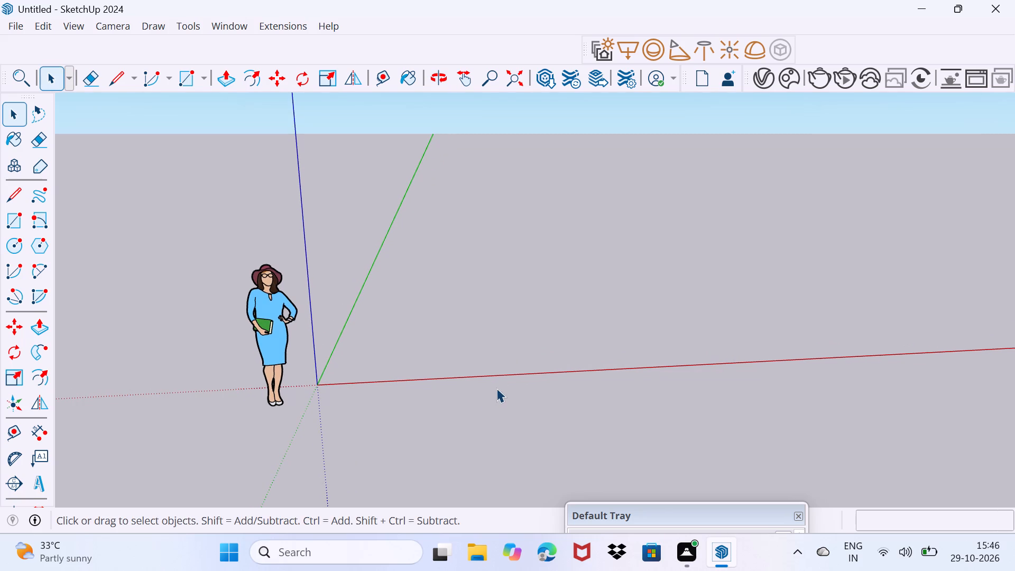
key(r)
click(478, 378)
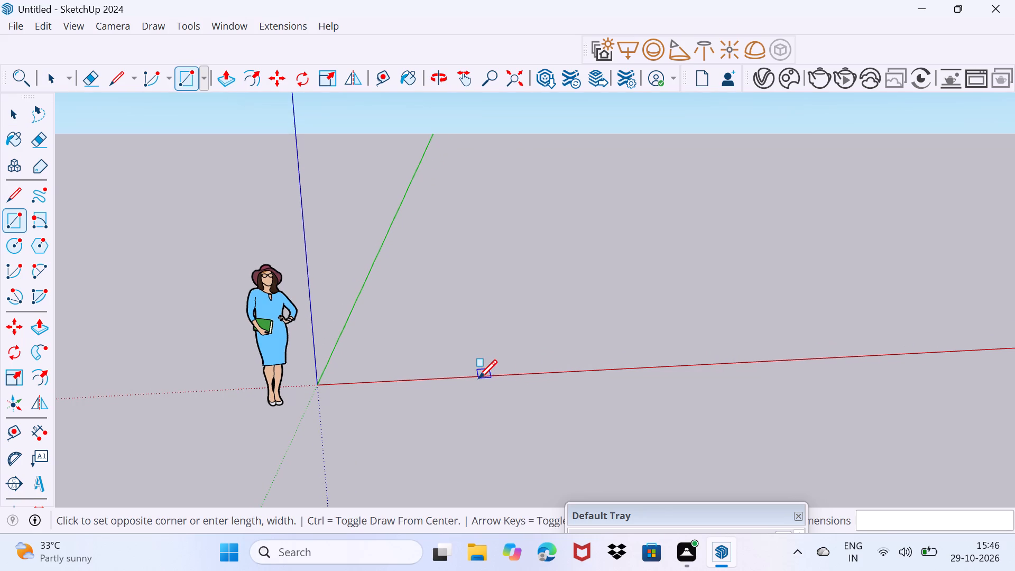
middle_drag(679, 261, 645, 306)
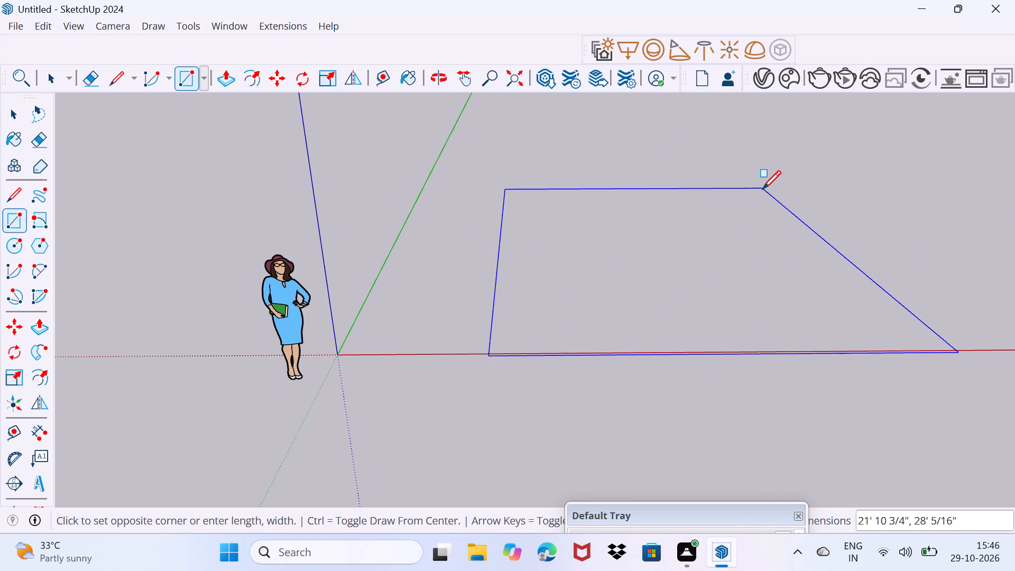
text(60')
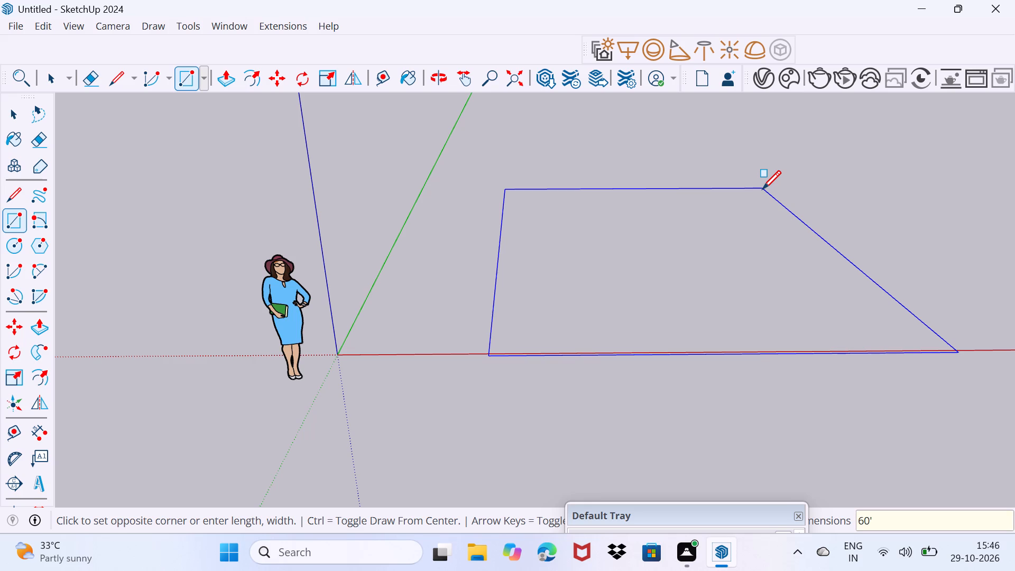
key(comma)
text(50')
key(Return)
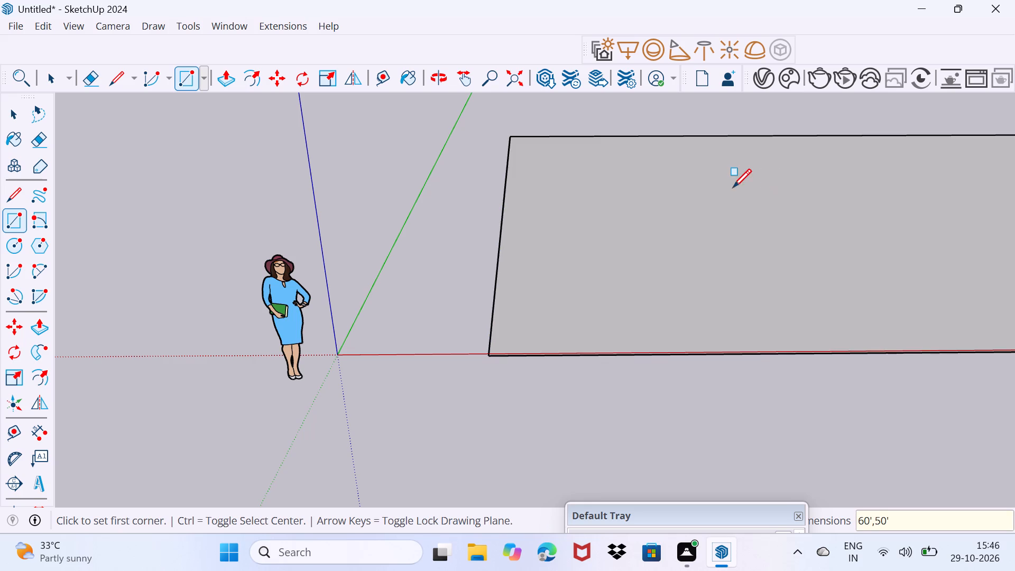
Push/Pull the rectangle up 10' to form the ground-floor block.
scroll(723, 189, down, 3)
middle_drag(743, 194, 401, 232)
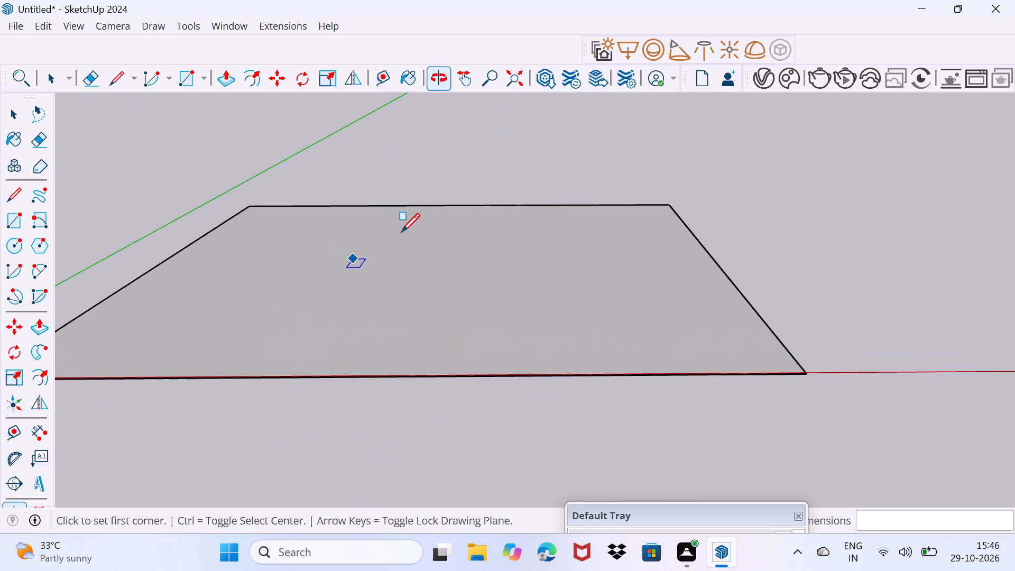
scroll(431, 244, down, 2)
key(space)
click(432, 296)
key(p)
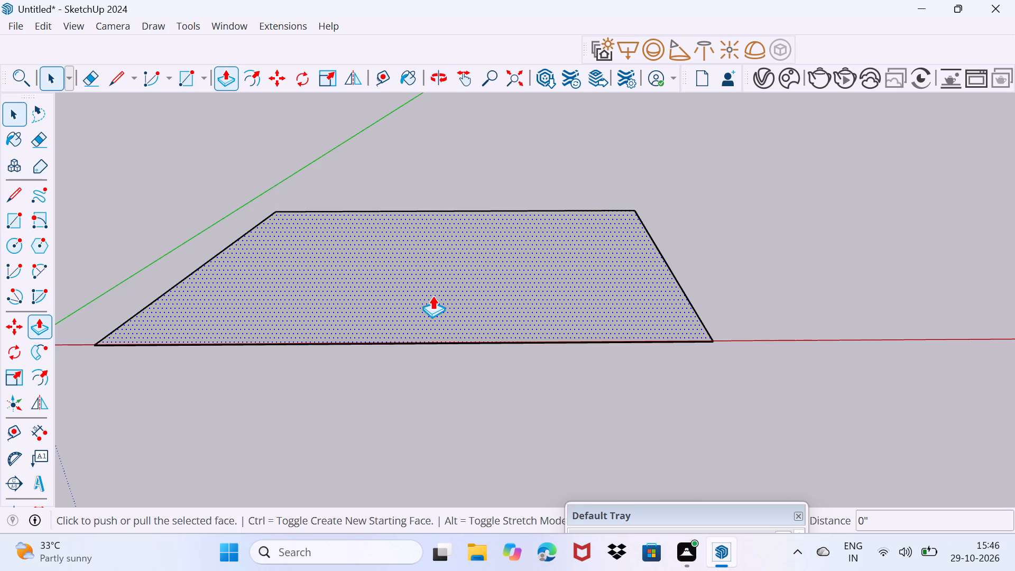
click(432, 296)
text(10')
key(Return)
Pull the block's top up another 10' from a new starting face to add a second storey.
click(447, 224)
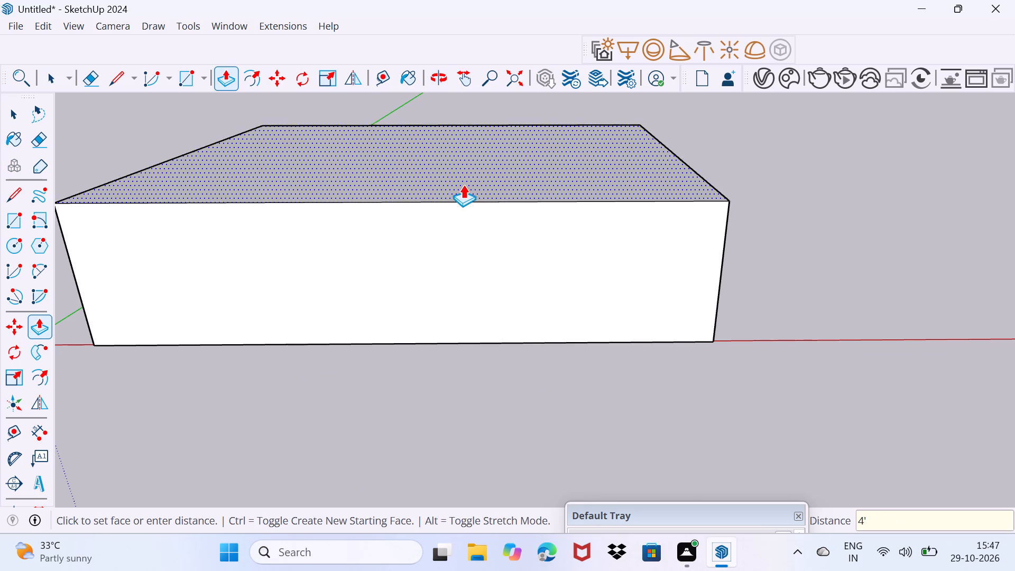
text(10')
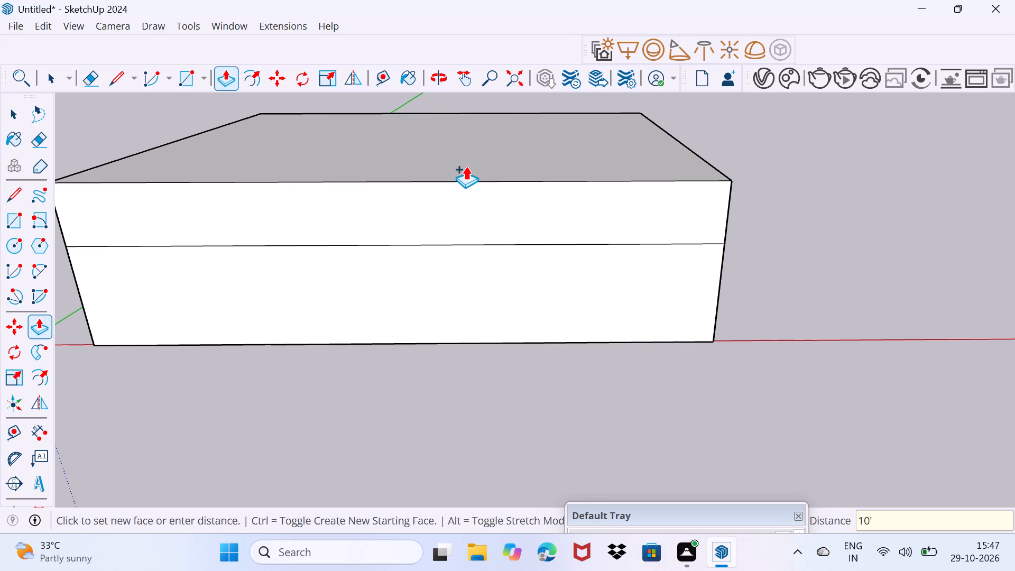
key(Return)
key(space)
Copy both storeys' vertical edges at the front corner nearest the origin about 1' 6" inward along the front wall.
scroll(441, 217, down, 2)
middle_drag(442, 303, 456, 241)
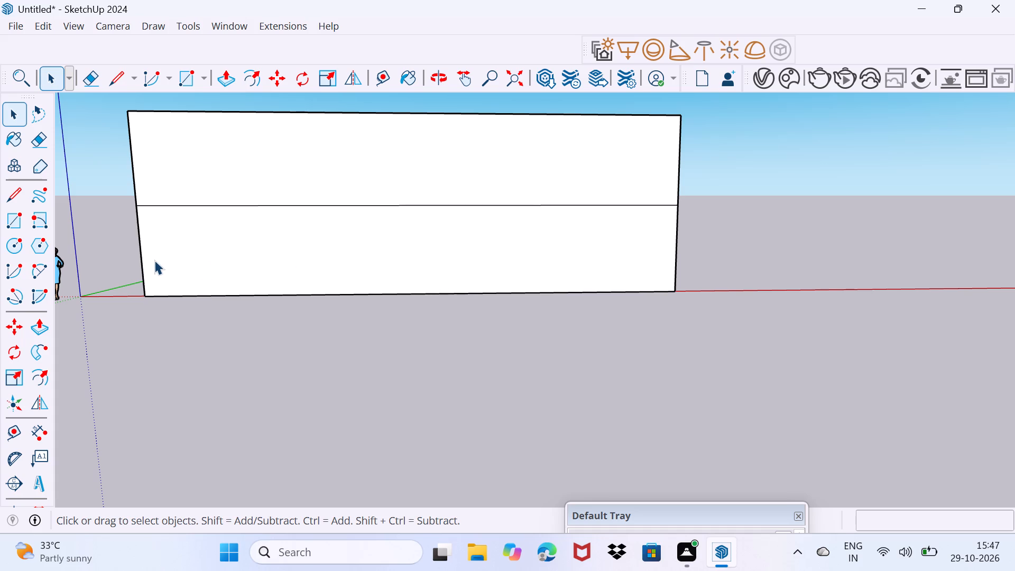
click(141, 261)
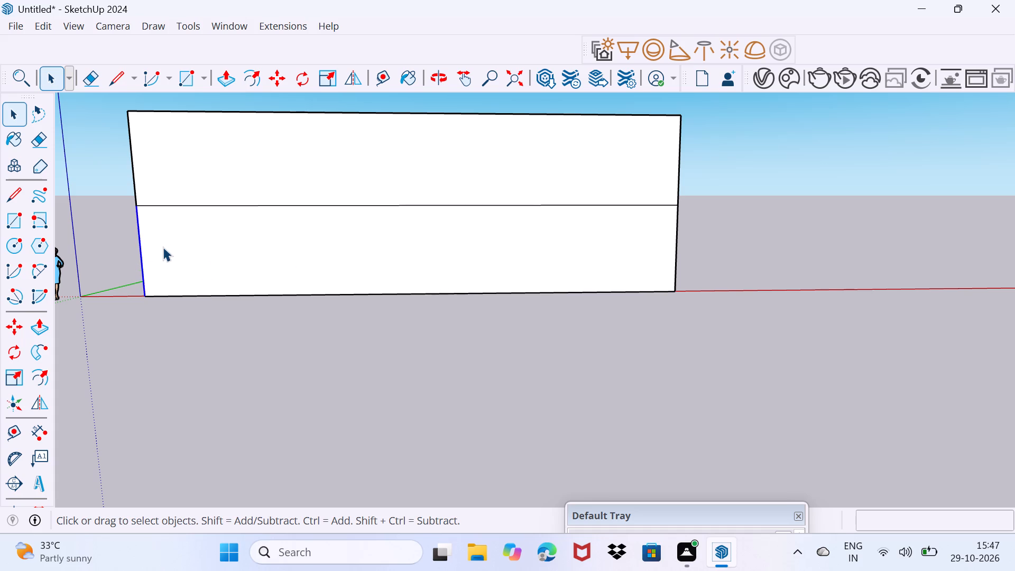
middle_drag(174, 199, 187, 242)
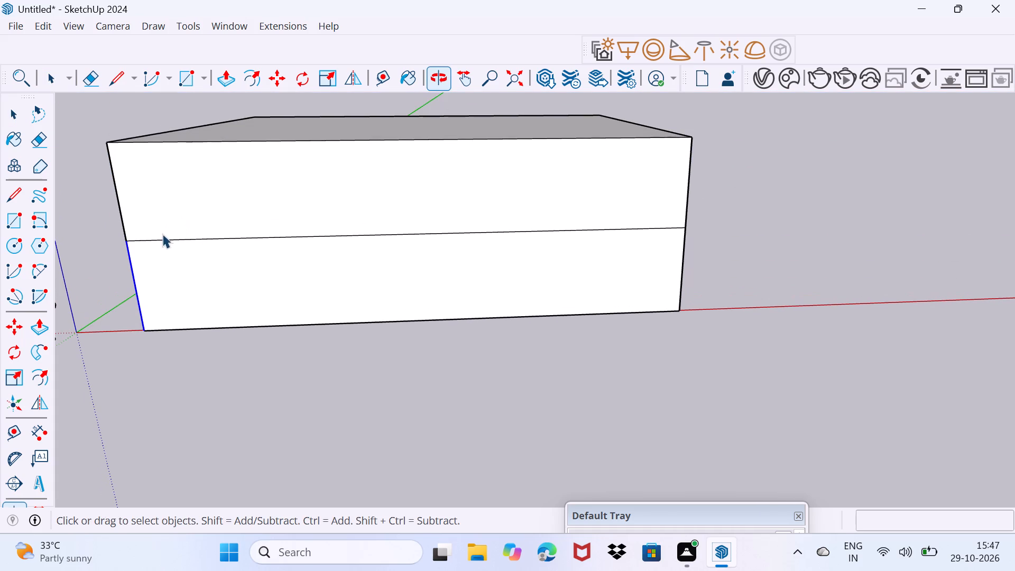
click(118, 215)
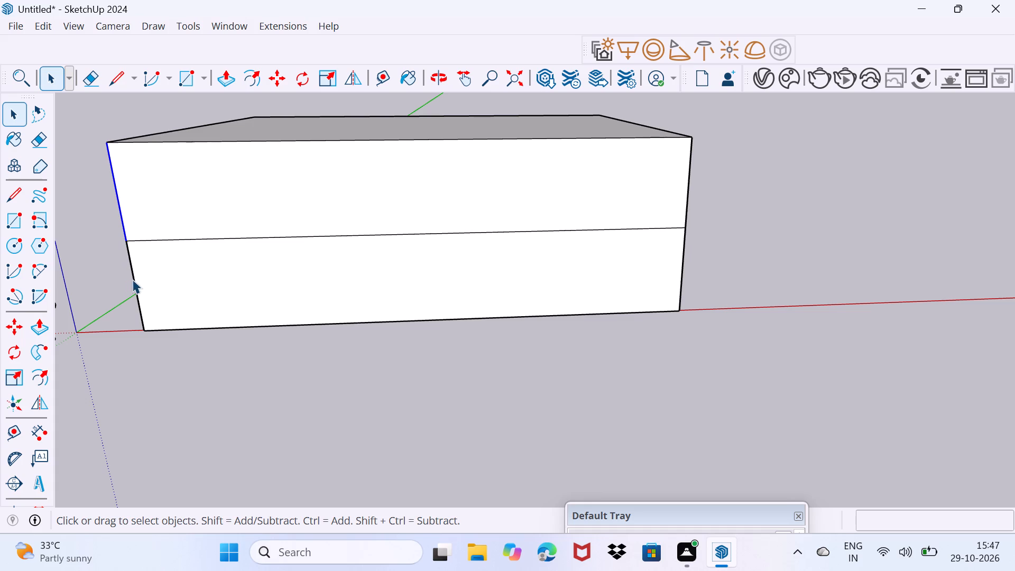
ctrl+click(138, 292)
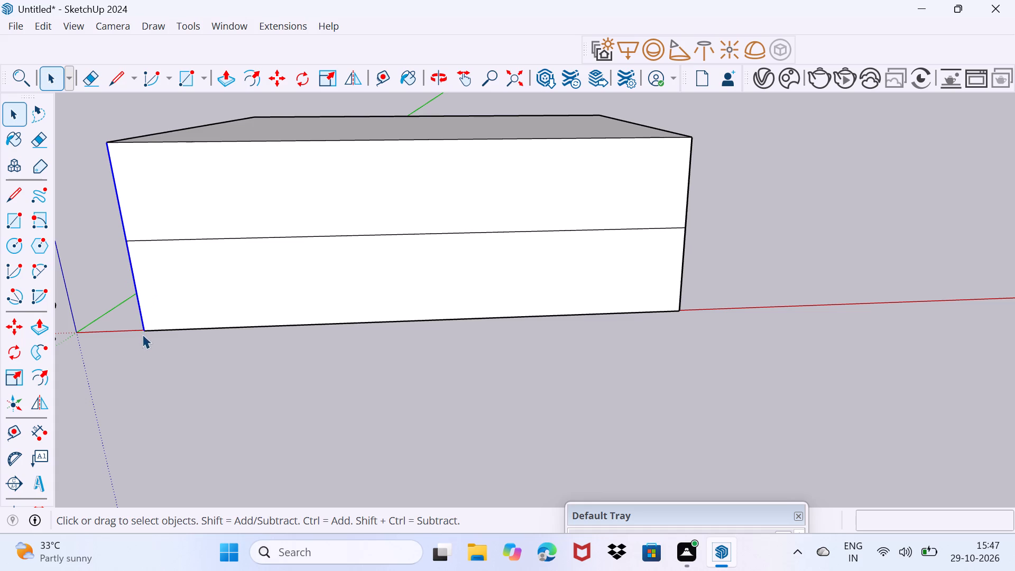
key(m)
click(143, 331)
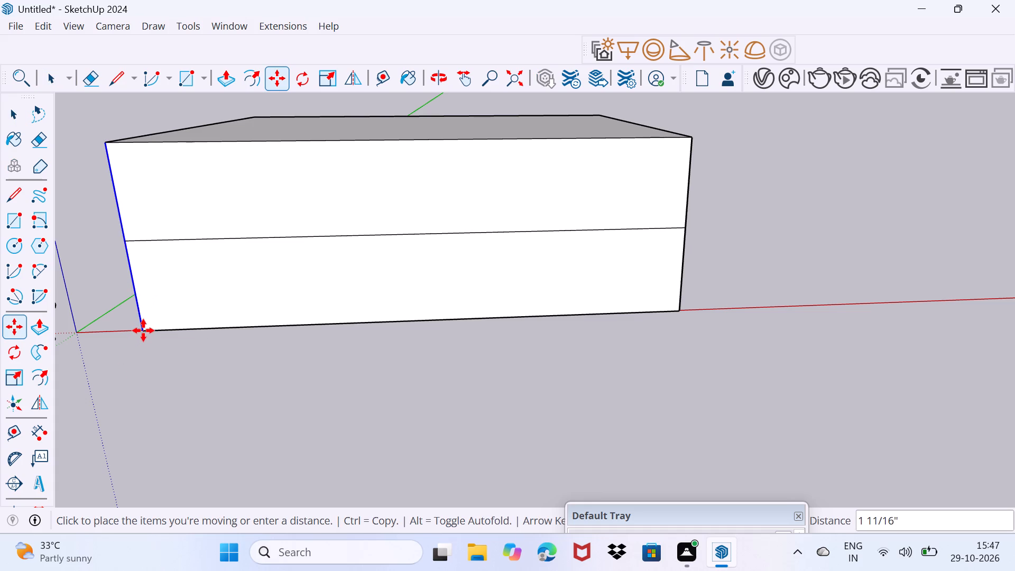
click(159, 334)
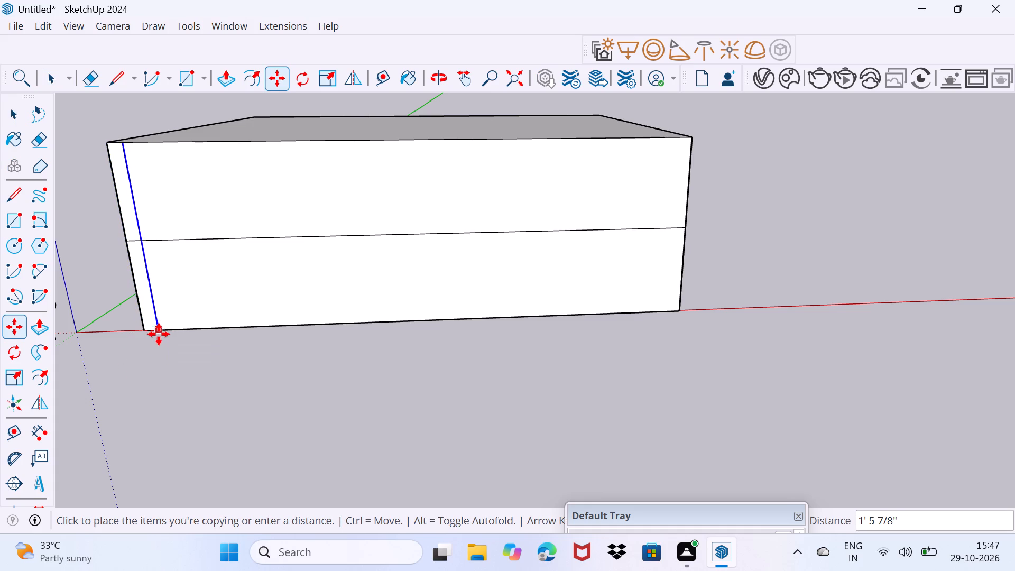
key(space)
Pull the upper corner strip about 1' 2" out from the front wall and extrude the lower strip flush with it.
drag(145, 323, 158, 305)
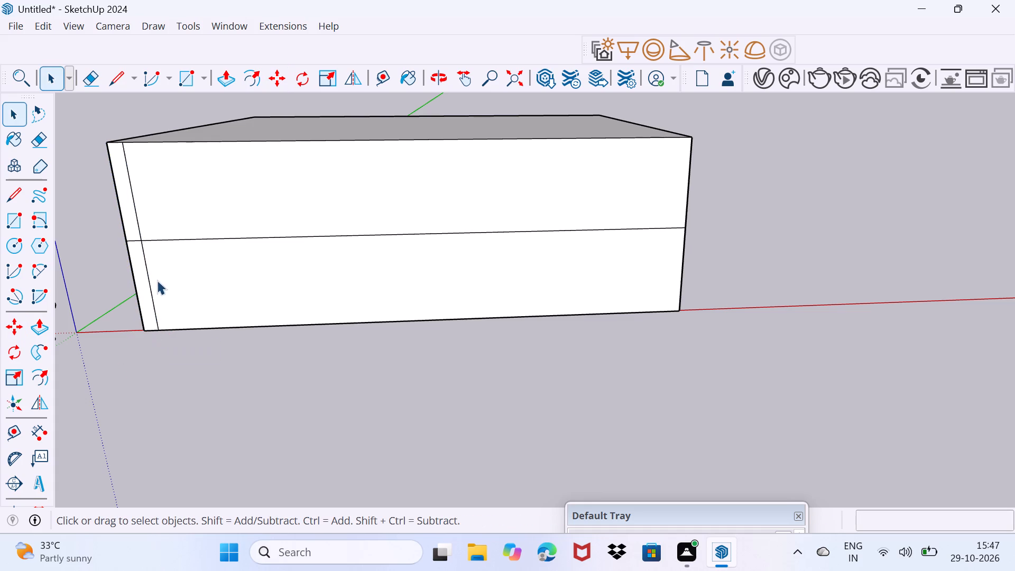
click(133, 233)
key(p)
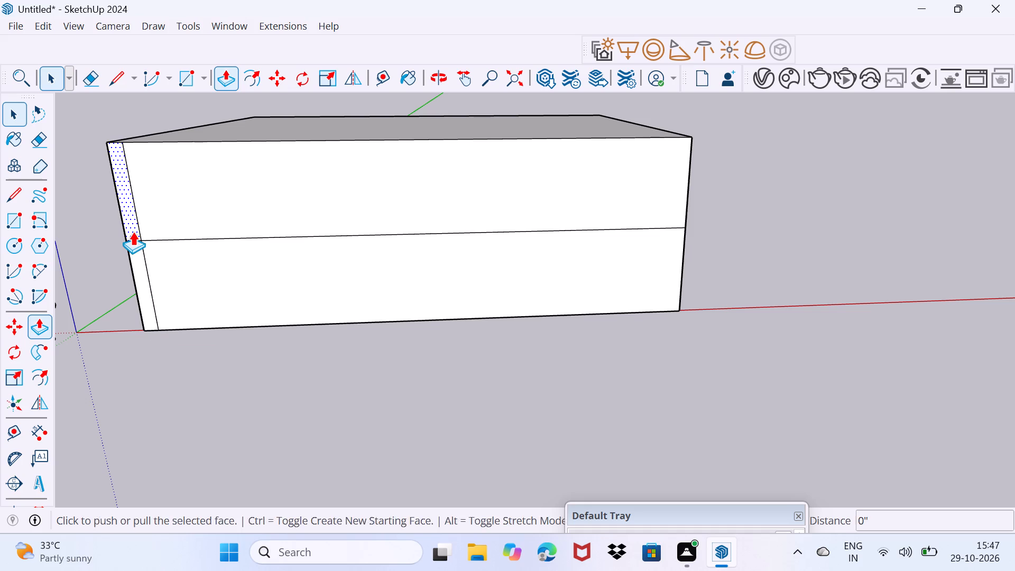
click(133, 232)
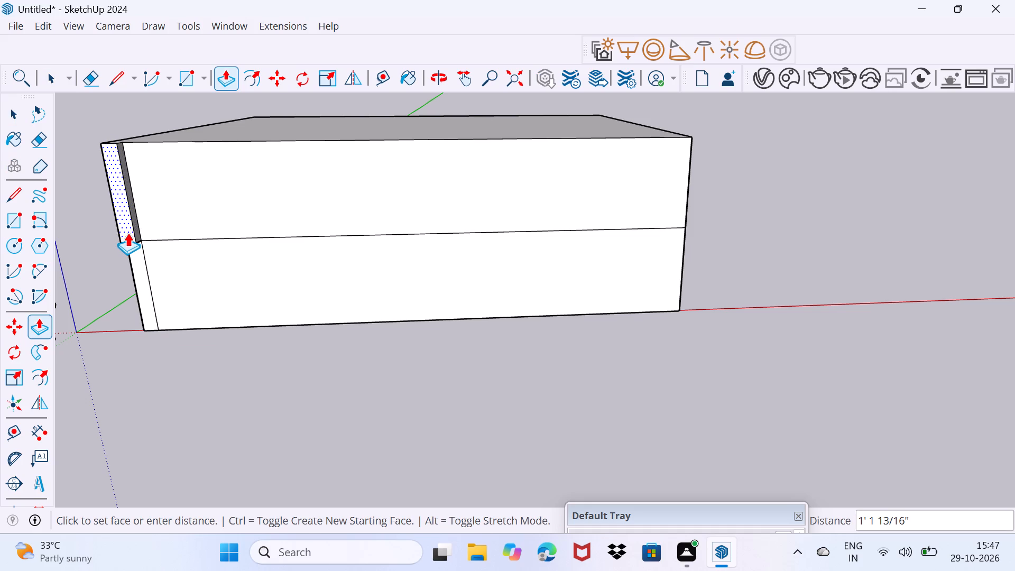
click(127, 233)
key(Escape)
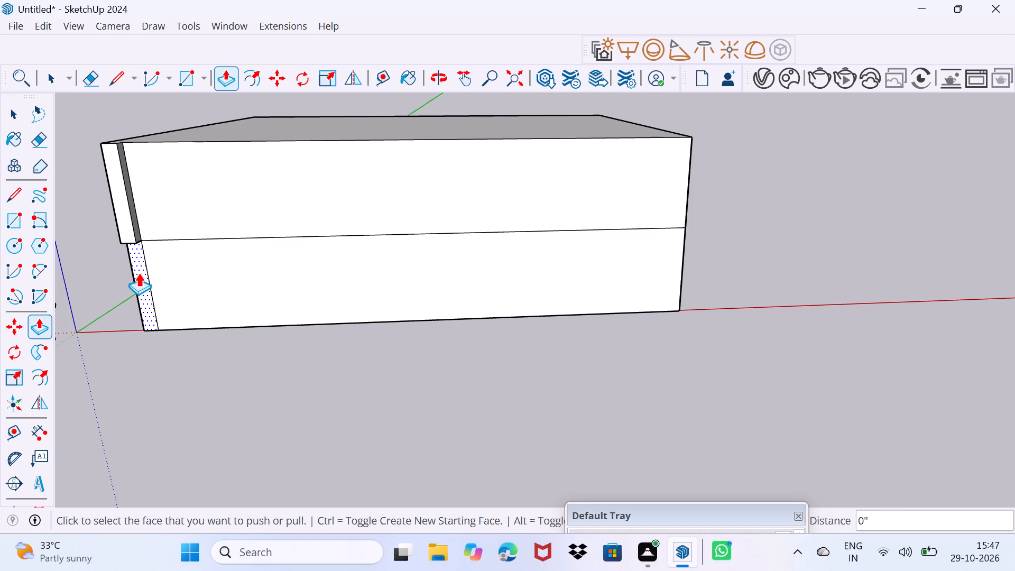
click(139, 273)
drag(141, 263, 118, 223)
click(118, 223)
key(space)
Erase the floor-division edges crossing the front and side faces of the corner column.
drag(133, 255, 152, 224)
scroll(128, 229, up, 1)
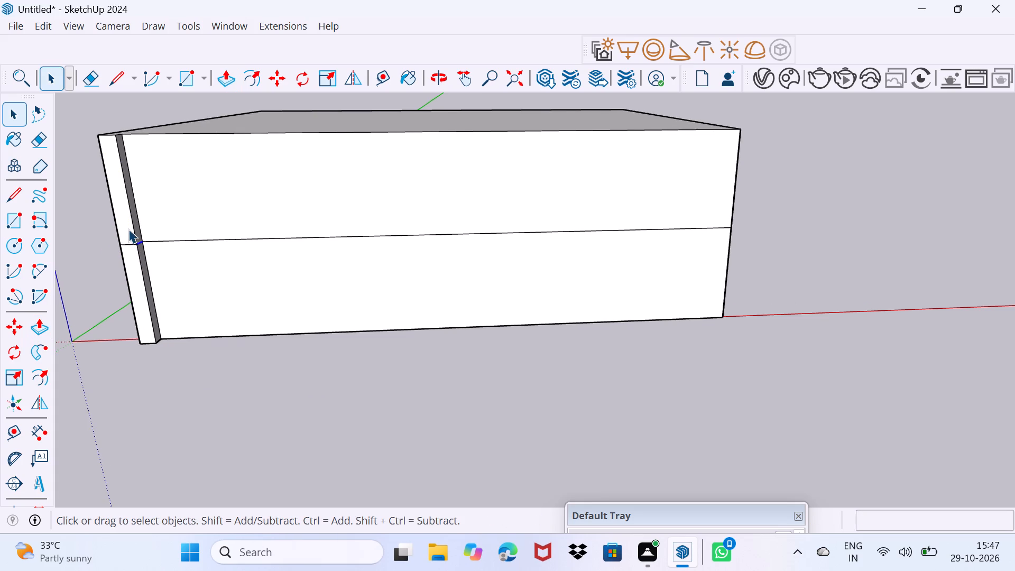
scroll(128, 229, up, 1)
key(e)
drag(128, 244, 131, 251)
middle_drag(139, 246, 85, 245)
scroll(139, 246, up, 3)
click(172, 224)
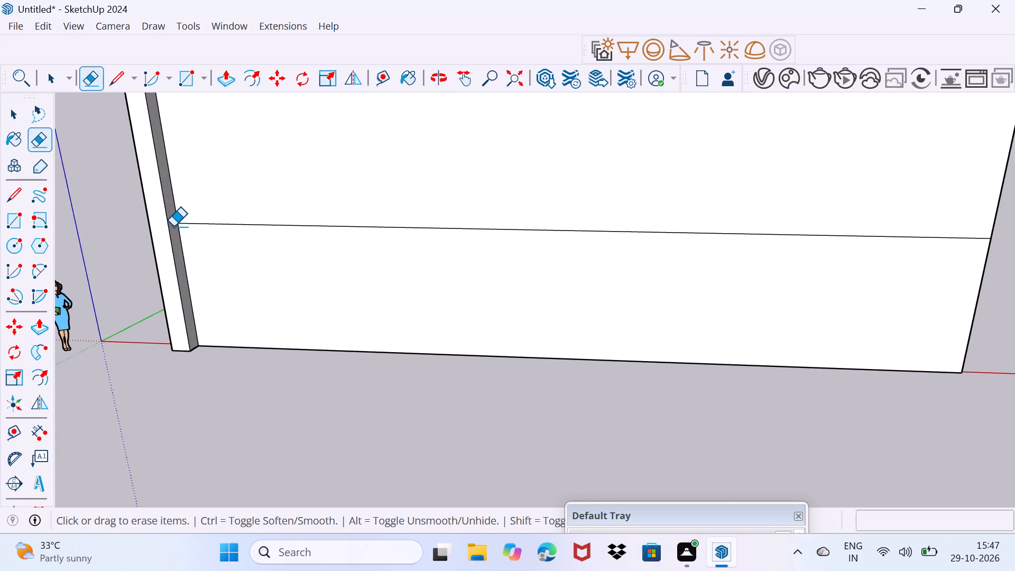
Push the corner column's front face slightly back toward the front wall.
key(space)
click(161, 247)
key(p)
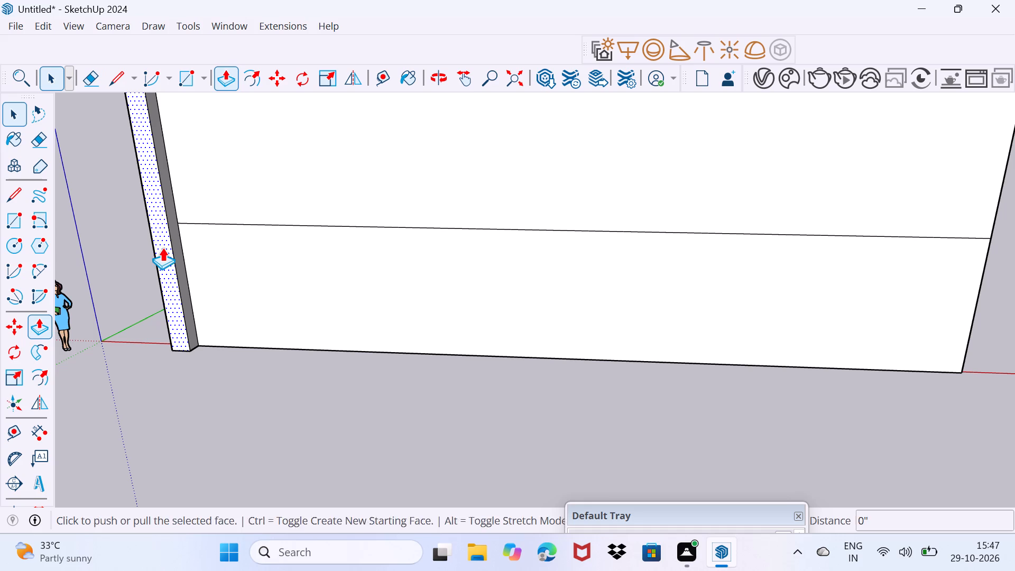
click(162, 247)
click(165, 247)
key(space)
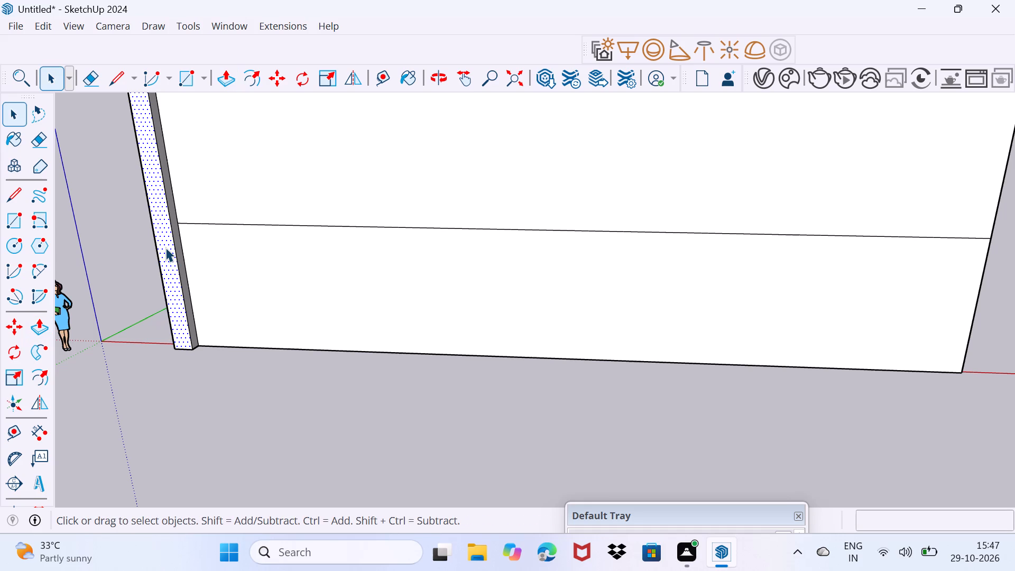
Draw a line along the wall edge at the column's top to separate it from the roof face.
scroll(188, 255, down, 1)
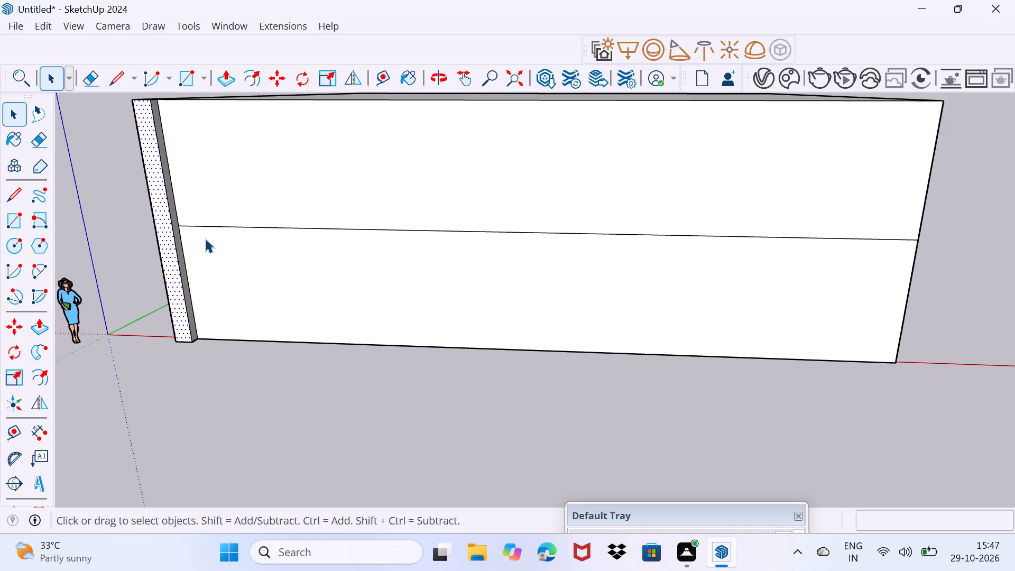
middle_drag(212, 252, 246, 335)
scroll(126, 213, up, 1)
middle_drag(123, 221, 191, 273)
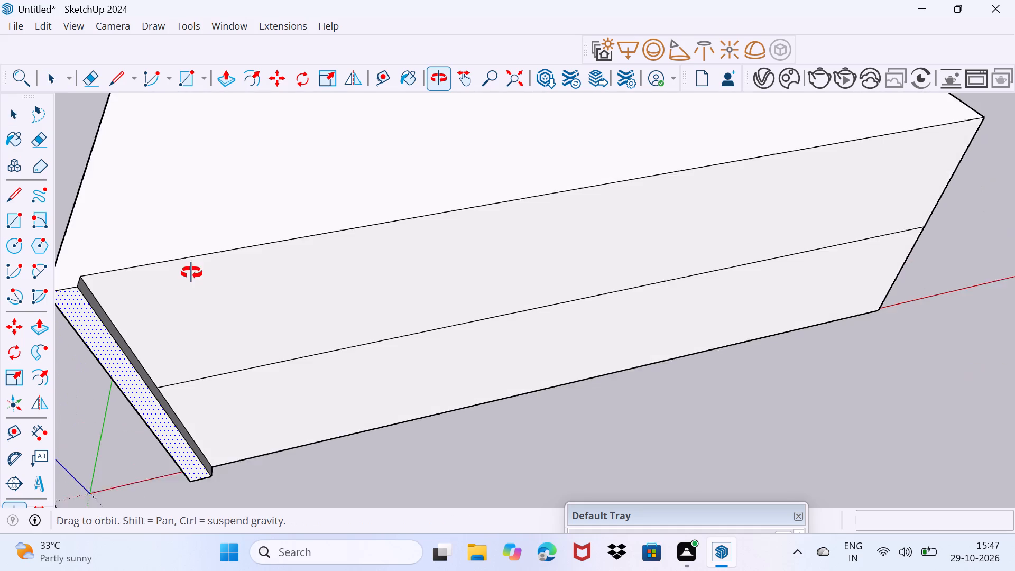
middle_drag(191, 273, 193, 274)
key(l)
middle_drag(143, 285, 308, 270)
click(236, 294)
click(200, 296)
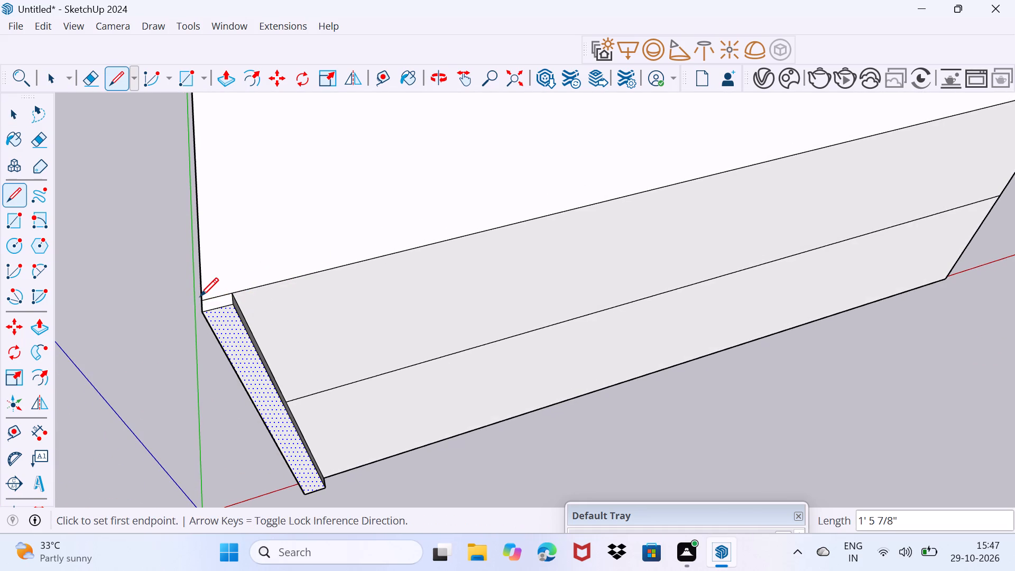
Pull the top face of the corner column up about 14' 6" above the roof.
key(space)
click(211, 309)
click(211, 300)
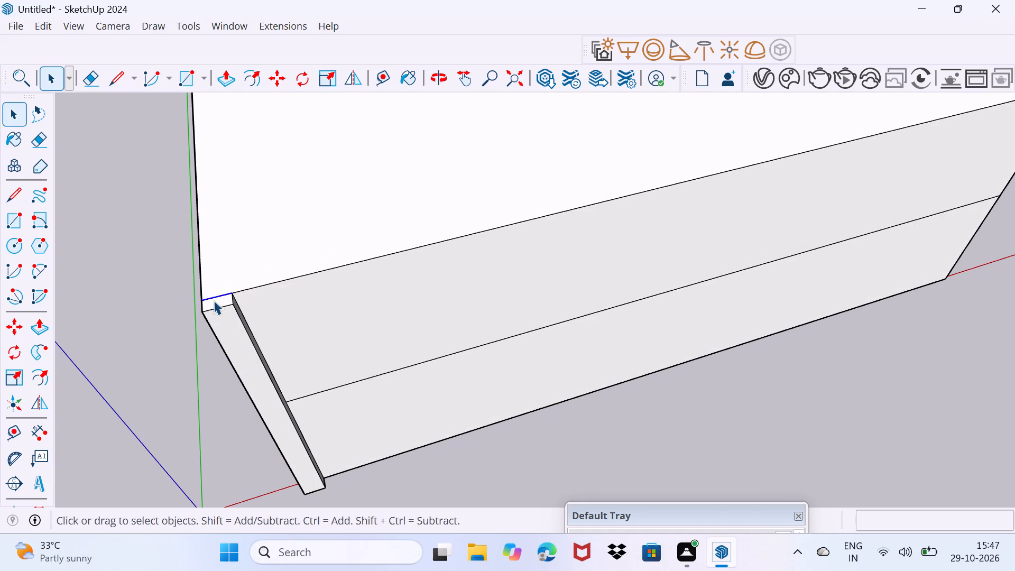
scroll(211, 308, up, 3)
drag(214, 308, 266, 272)
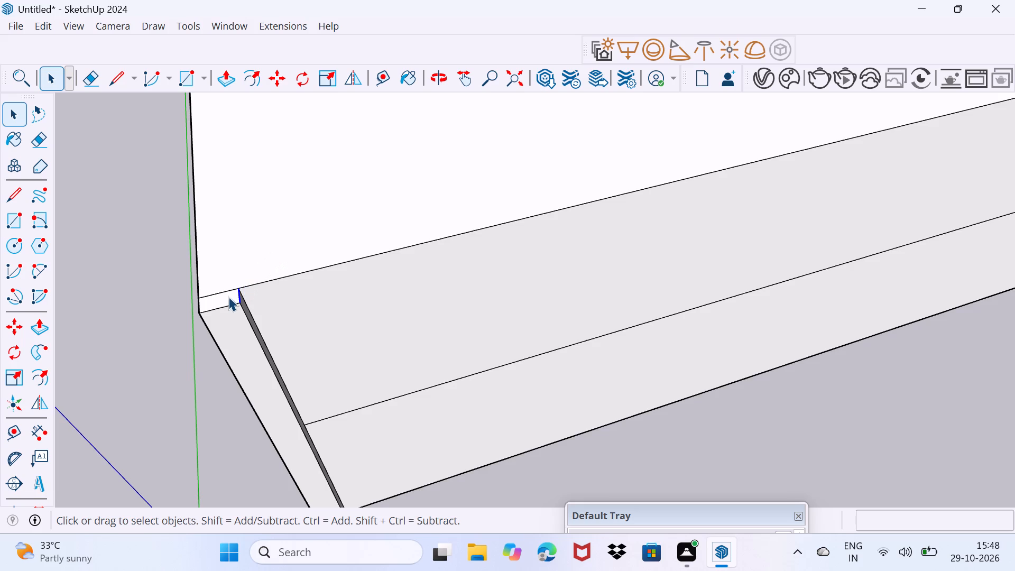
scroll(228, 297, up, 3)
drag(227, 299, 284, 254)
click(227, 293)
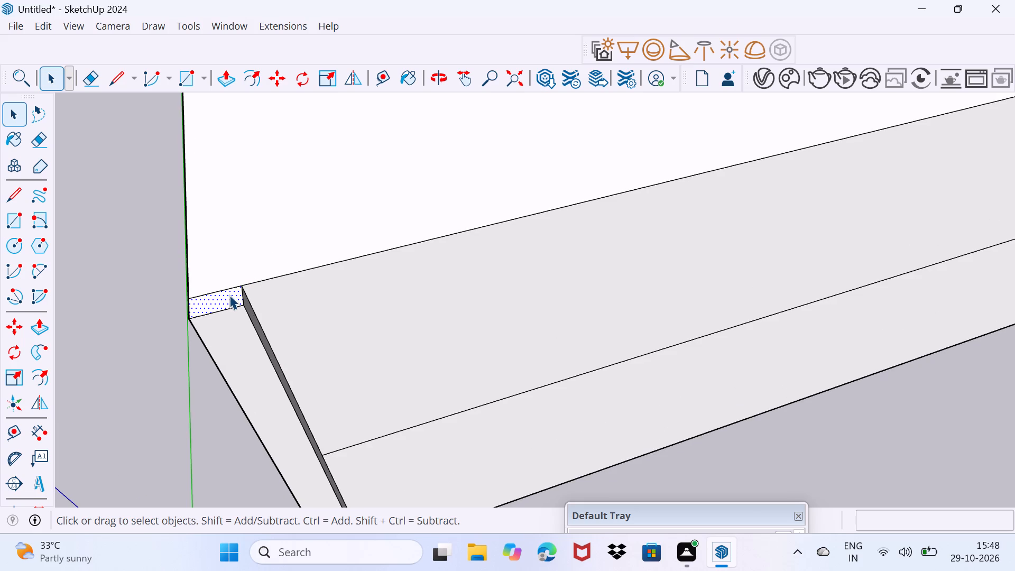
key(p)
click(229, 295)
scroll(241, 218, down, 3)
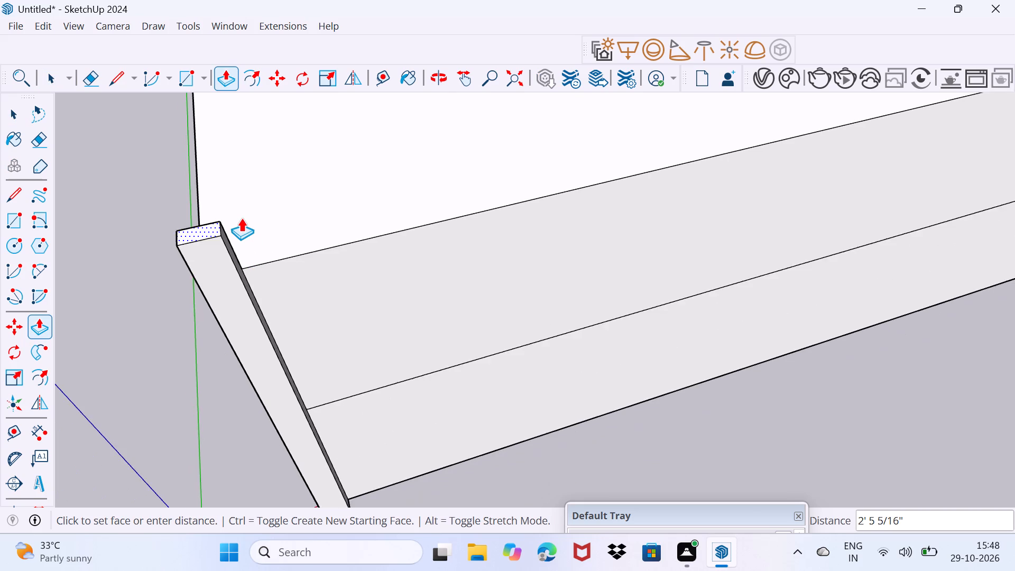
scroll(241, 218, down, 6)
middle_drag(239, 212, 243, 140)
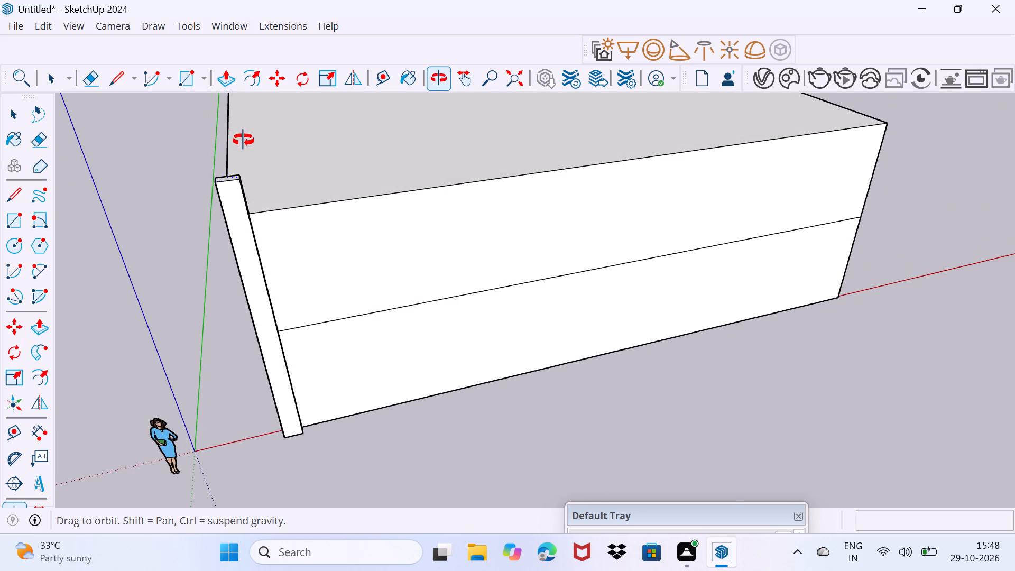
middle_drag(243, 140, 307, 329)
click(283, 283)
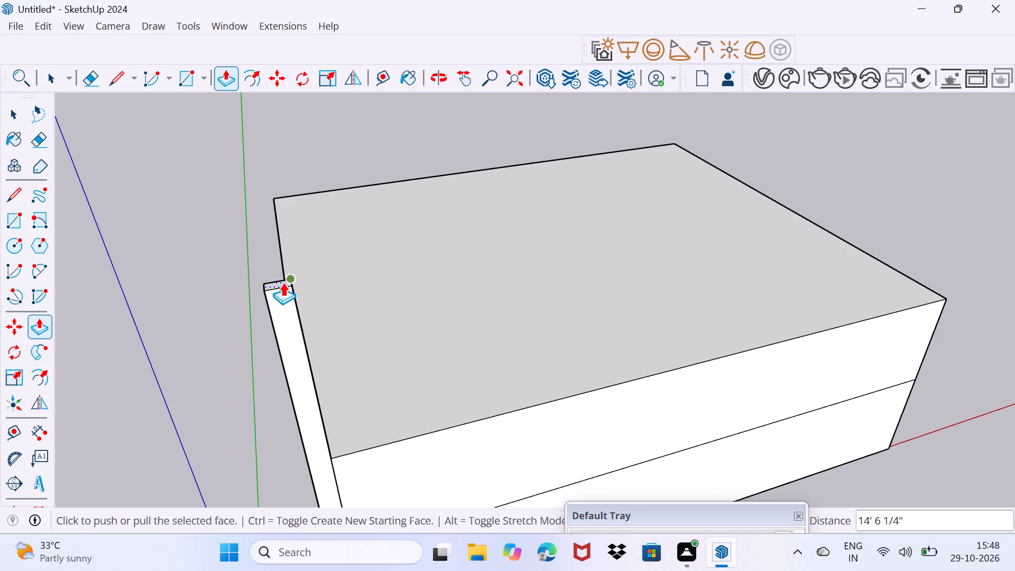
middle_drag(356, 314, 205, 296)
key(space)
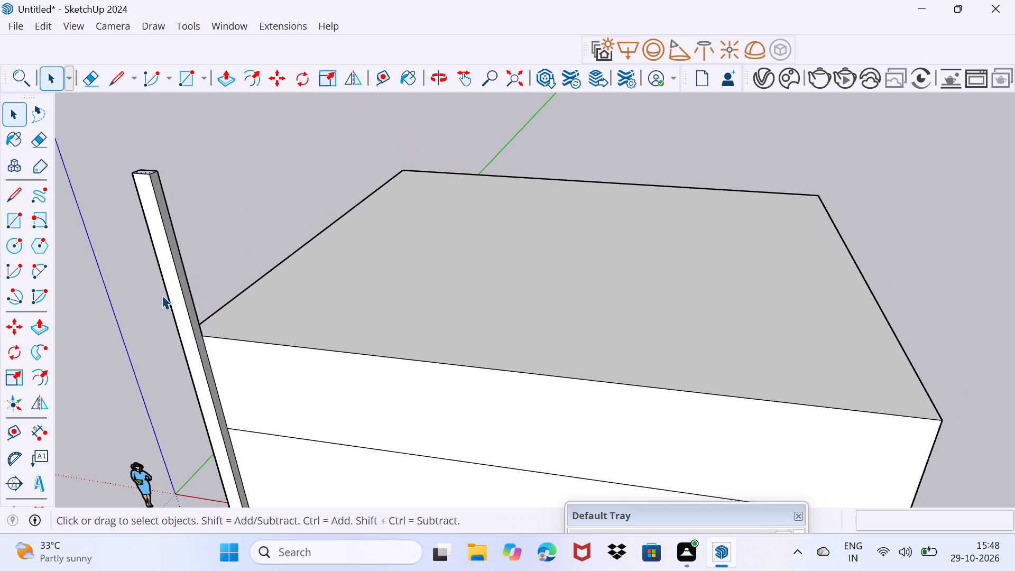
Draw a small rectangle across the column's inner side face, starting at its top corner.
middle_drag(162, 295, 90, 291)
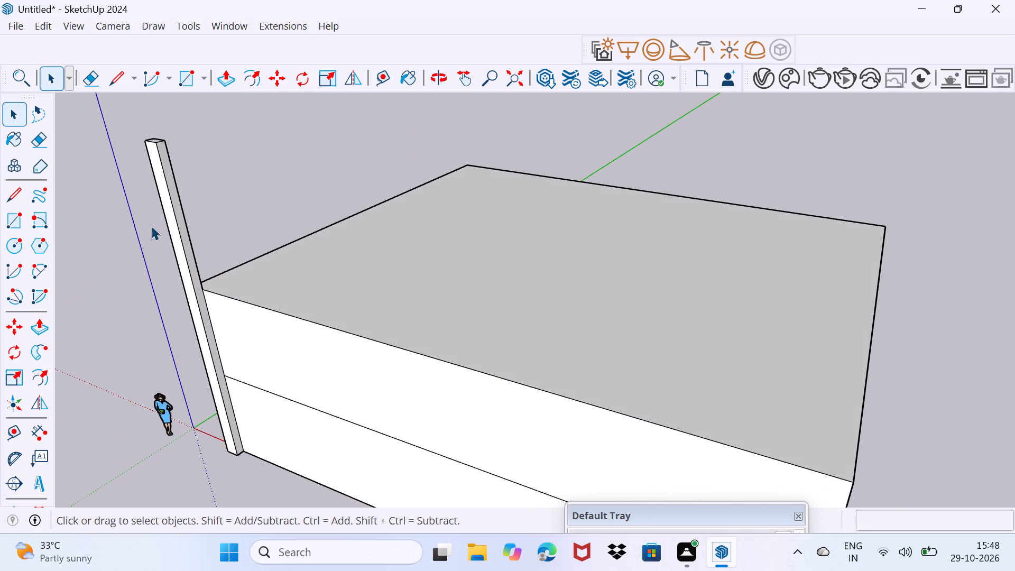
scroll(151, 135, up, 1)
key(r)
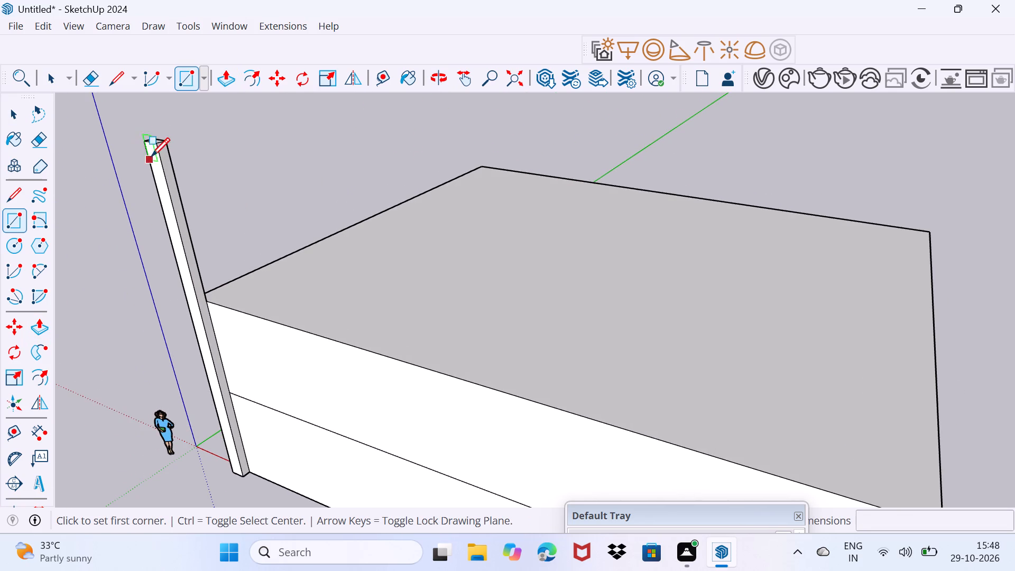
click(158, 147)
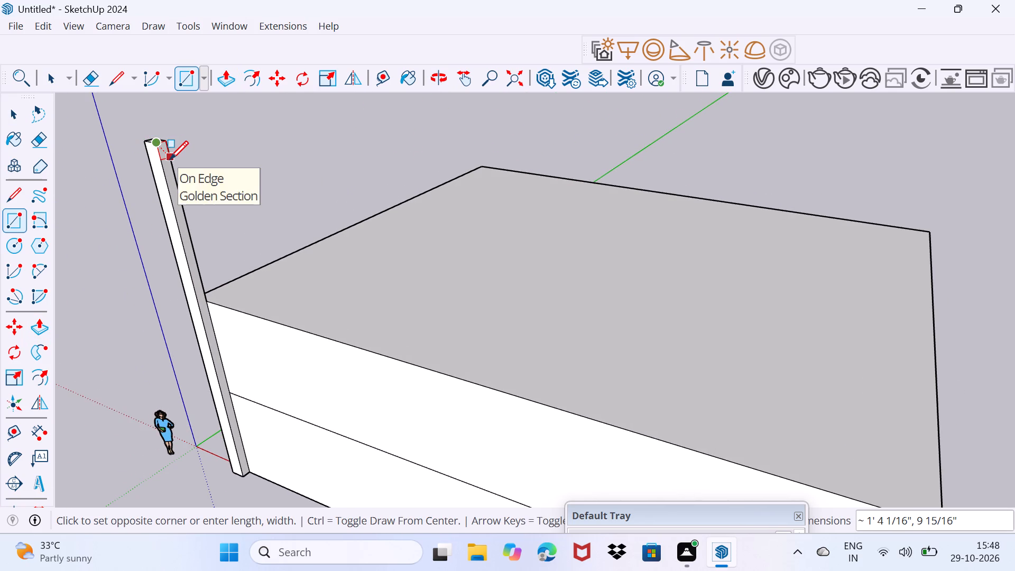
click(174, 165)
key(space)
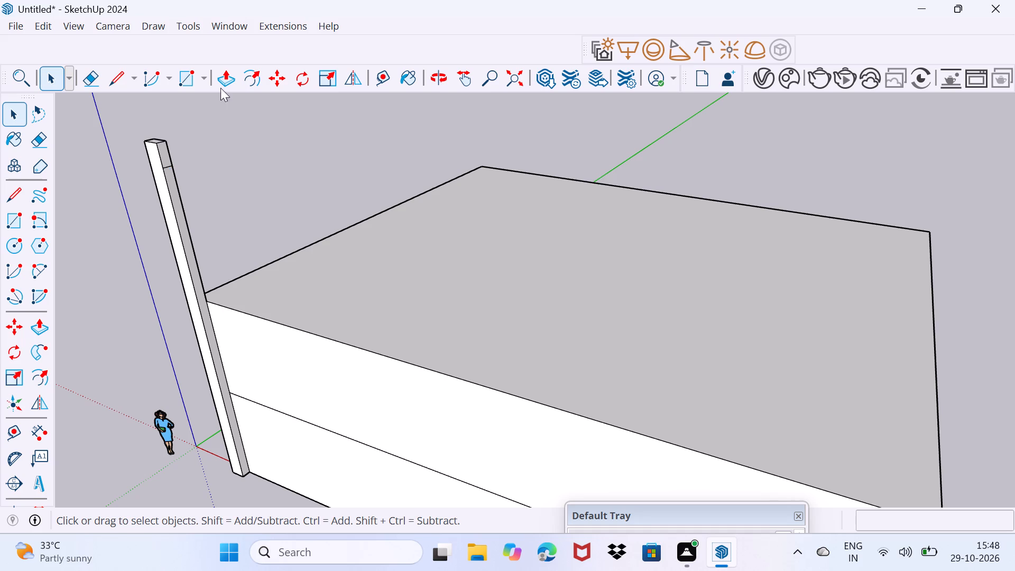
Pull the small rectangle at the column's top out about 29' 3" along the front wall to form a horizontal beam.
click(163, 155)
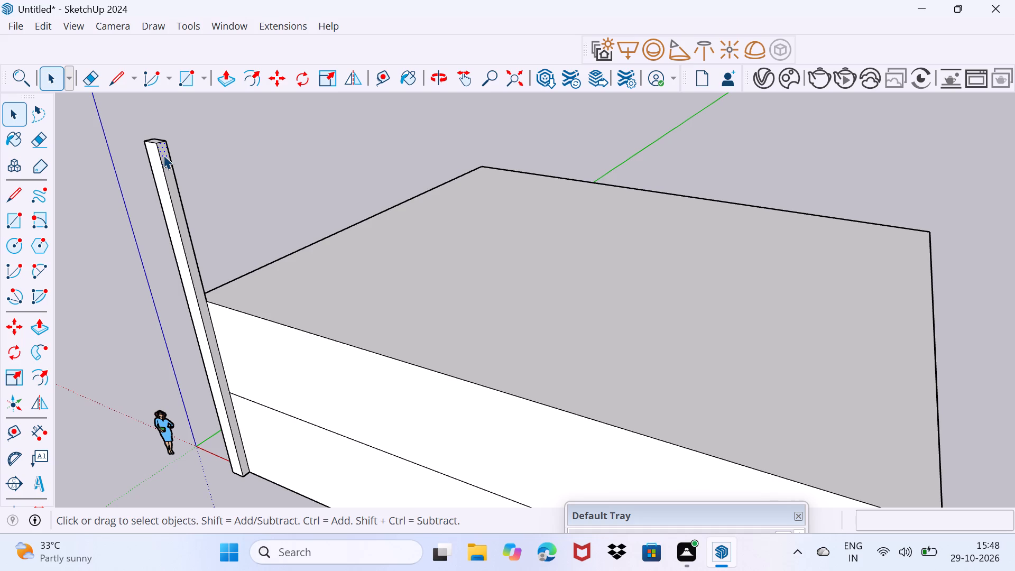
key(p)
click(163, 155)
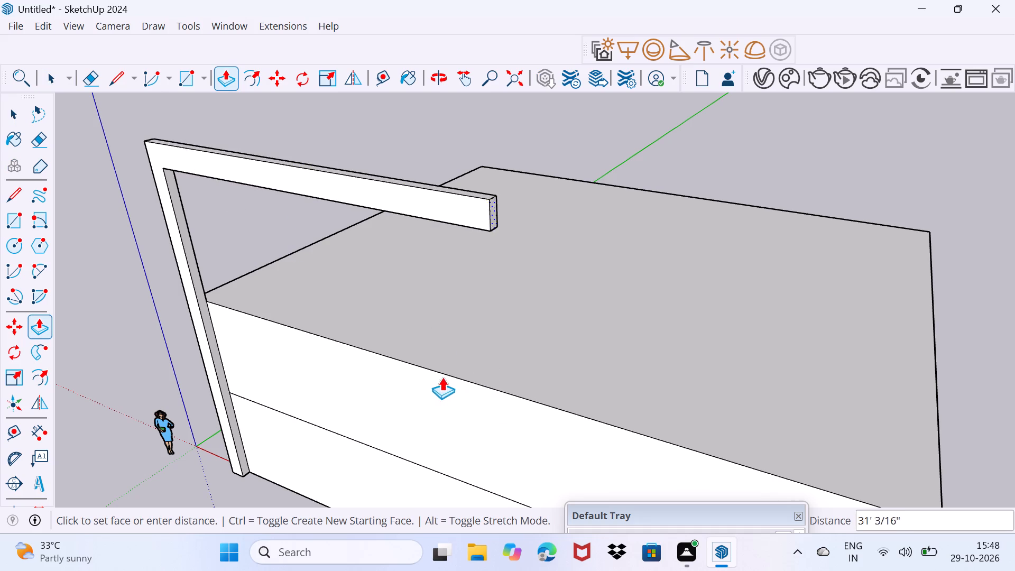
click(488, 387)
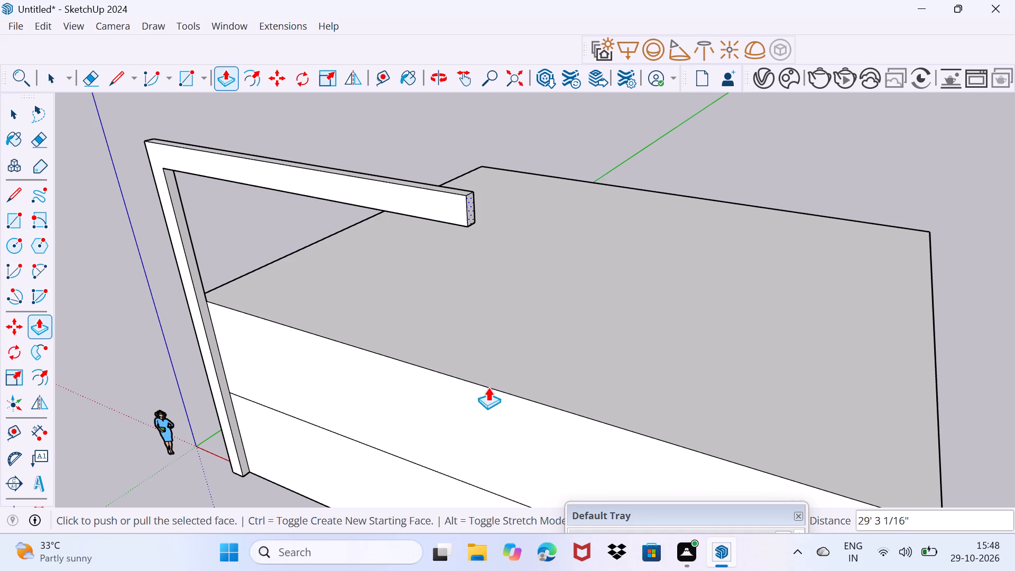
Pull the rear face shared by the beam and upper column about 1' 10" back over the roof.
middle_drag(434, 379, 468, 282)
scroll(468, 282, down, 1)
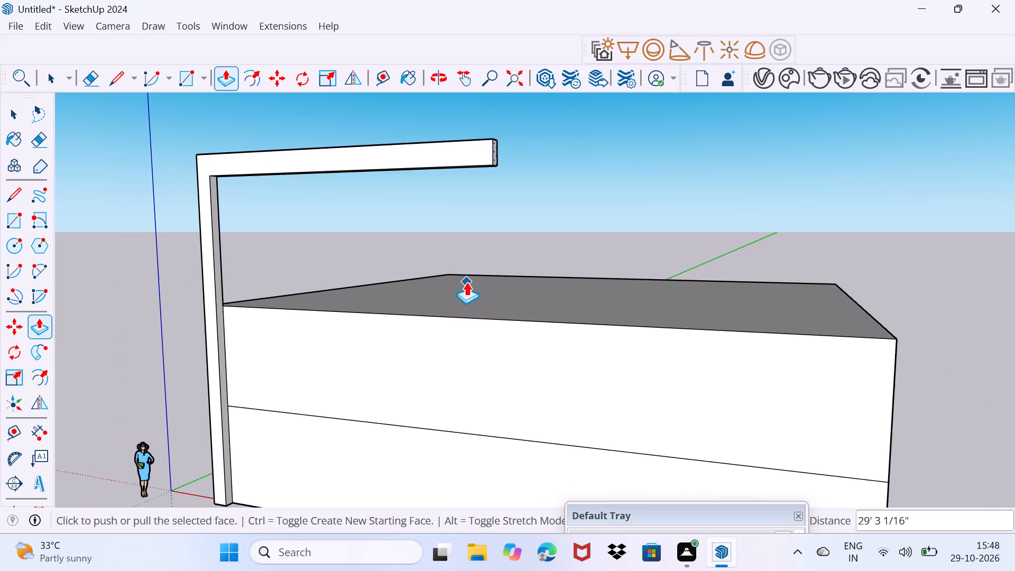
scroll(462, 284, down, 1)
middle_drag(447, 302, 487, 297)
middle_drag(485, 264, 457, 265)
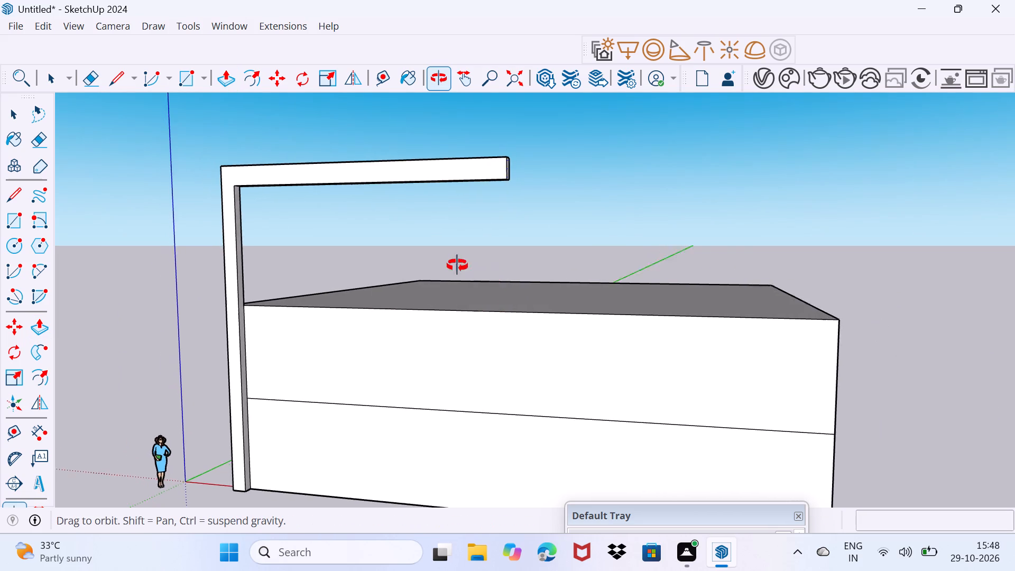
middle_drag(457, 265, 135, 270)
scroll(380, 186, up, 1)
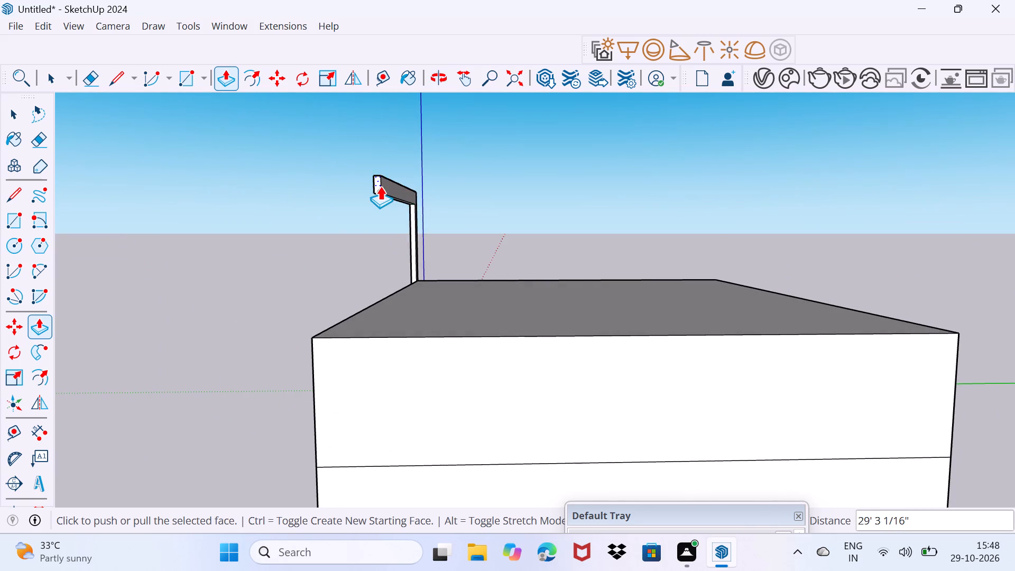
scroll(380, 186, up, 1)
key(Escape)
click(392, 185)
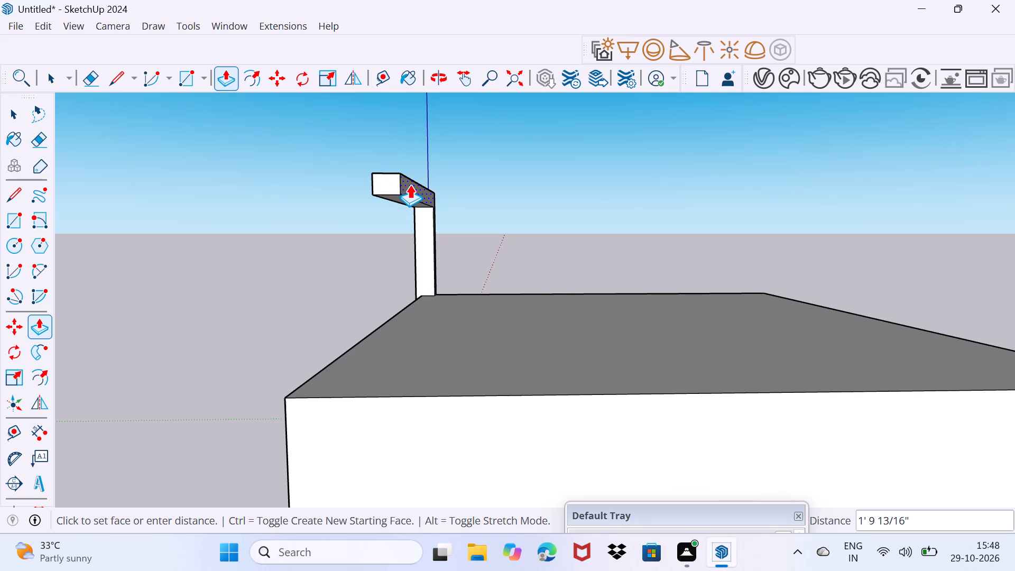
click(410, 185)
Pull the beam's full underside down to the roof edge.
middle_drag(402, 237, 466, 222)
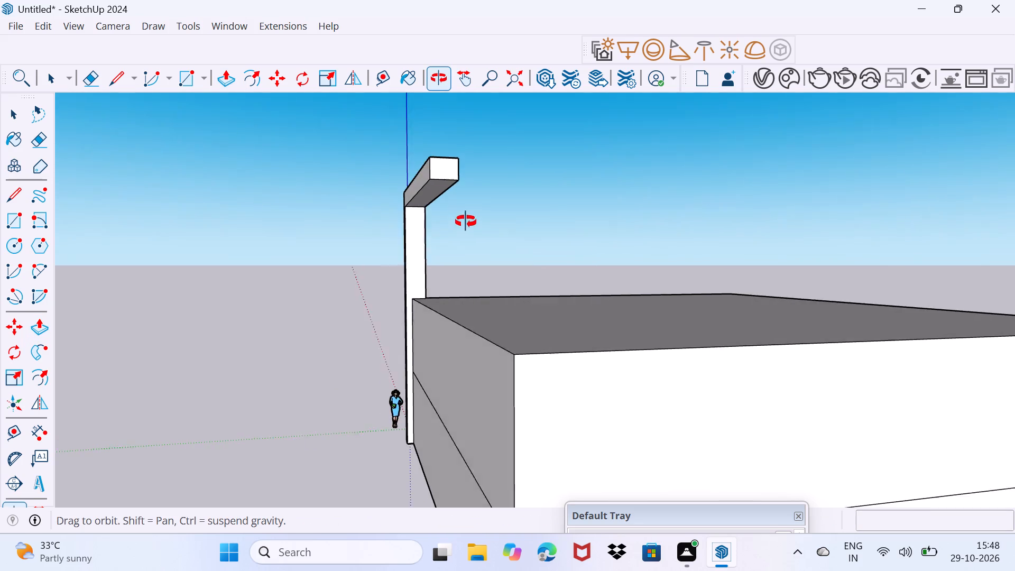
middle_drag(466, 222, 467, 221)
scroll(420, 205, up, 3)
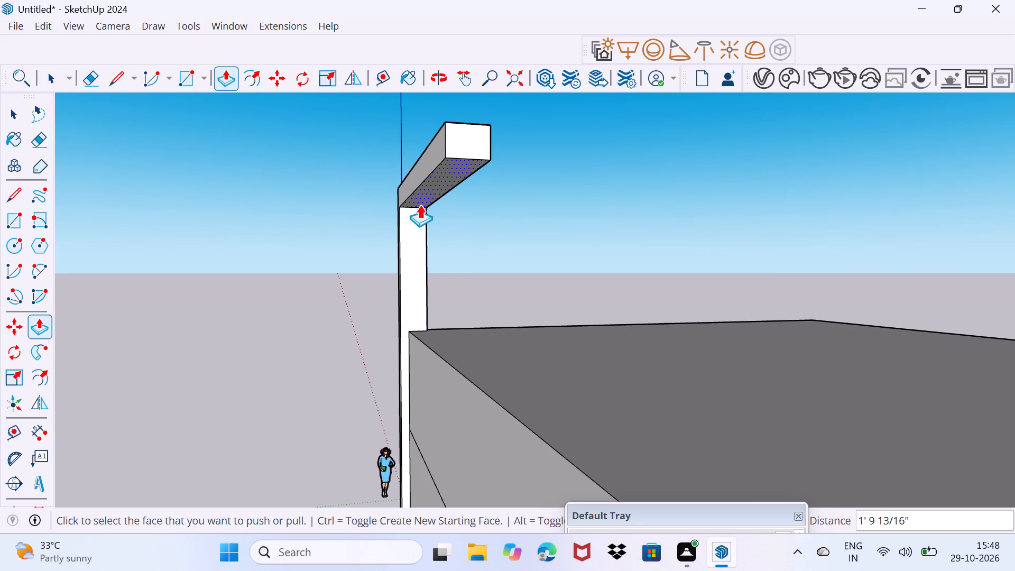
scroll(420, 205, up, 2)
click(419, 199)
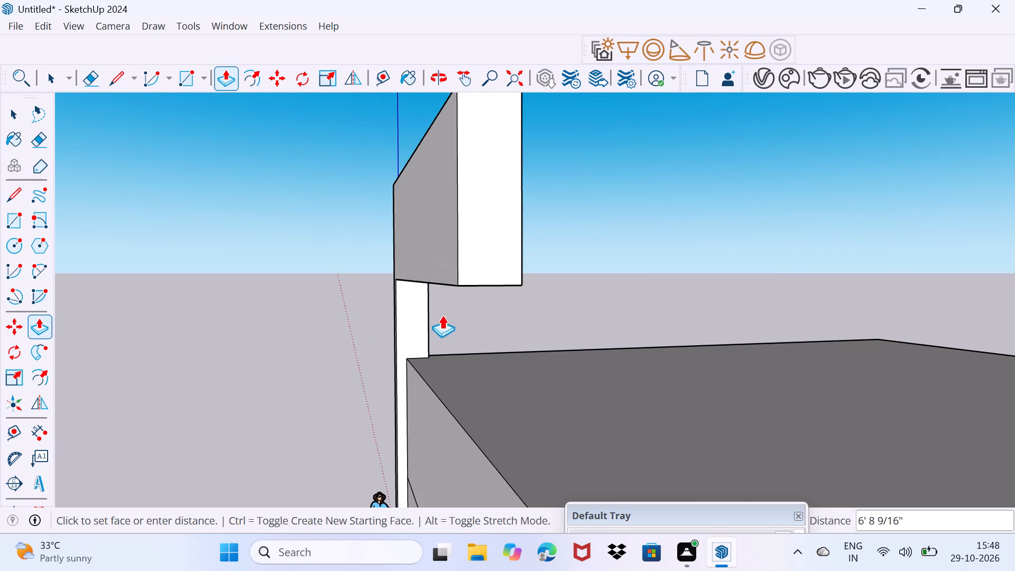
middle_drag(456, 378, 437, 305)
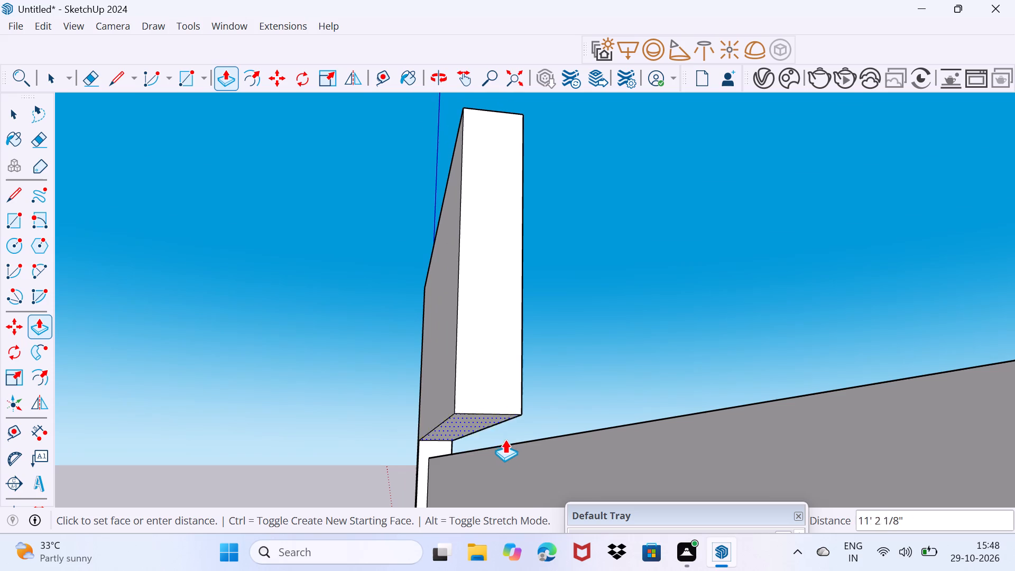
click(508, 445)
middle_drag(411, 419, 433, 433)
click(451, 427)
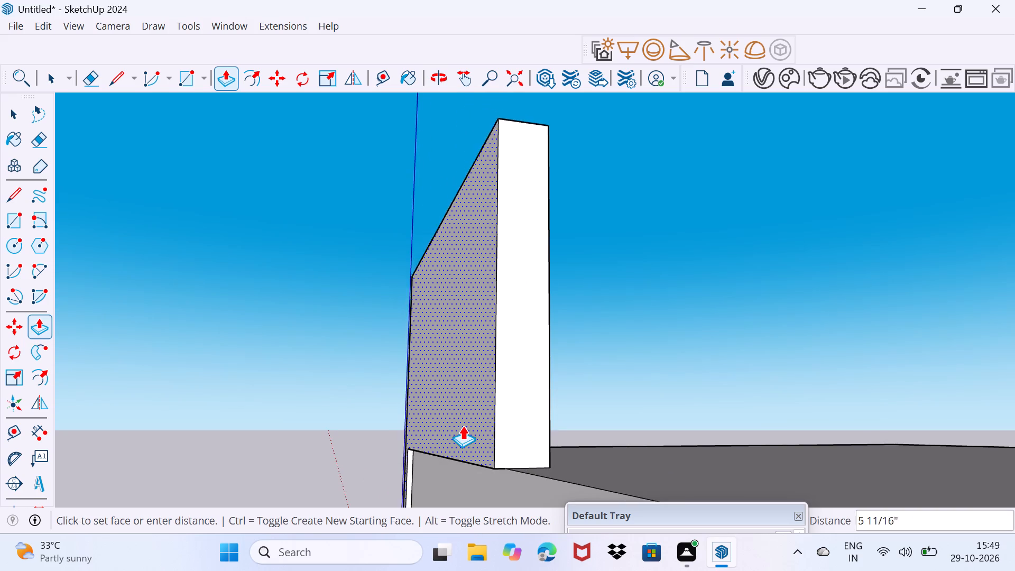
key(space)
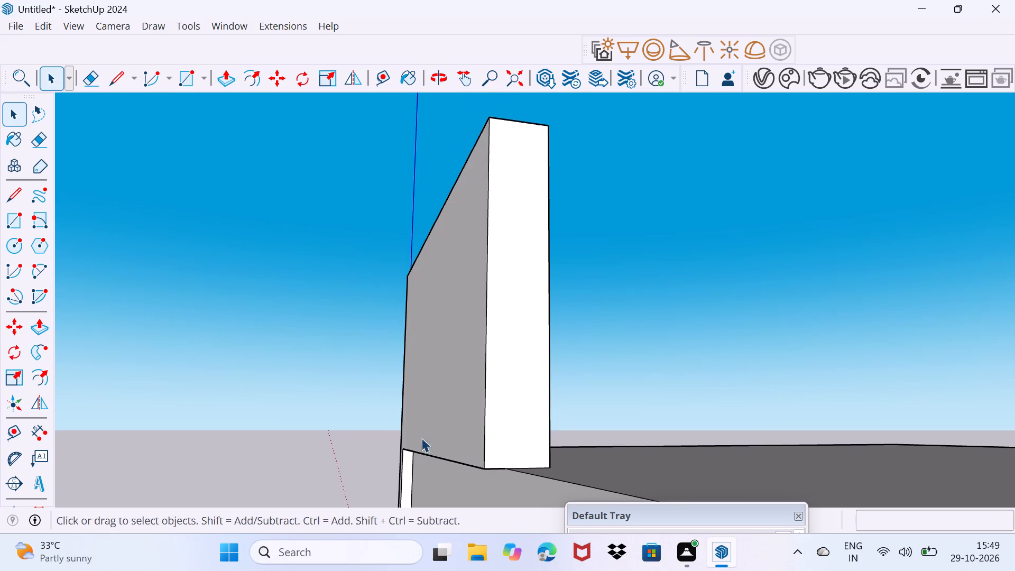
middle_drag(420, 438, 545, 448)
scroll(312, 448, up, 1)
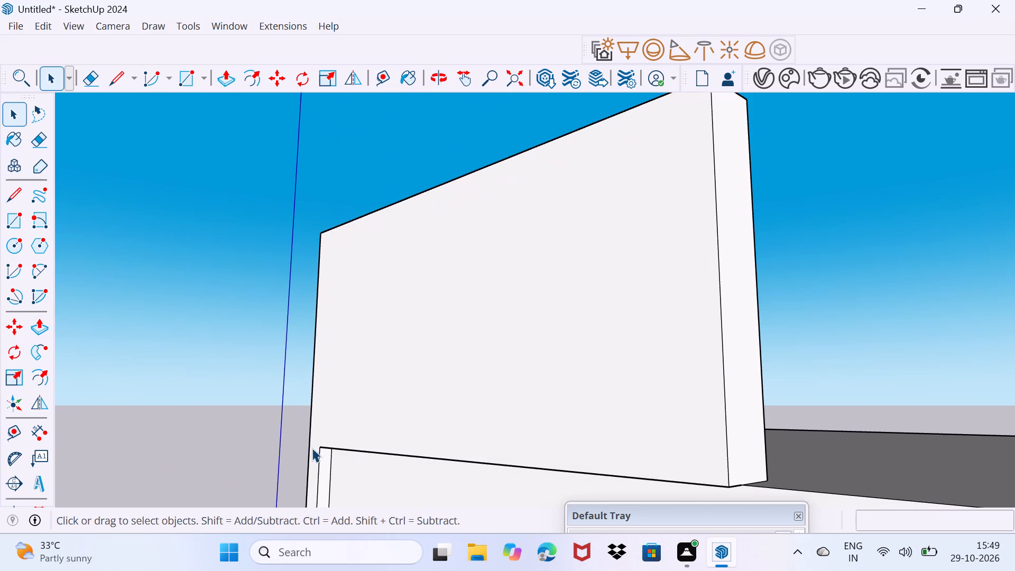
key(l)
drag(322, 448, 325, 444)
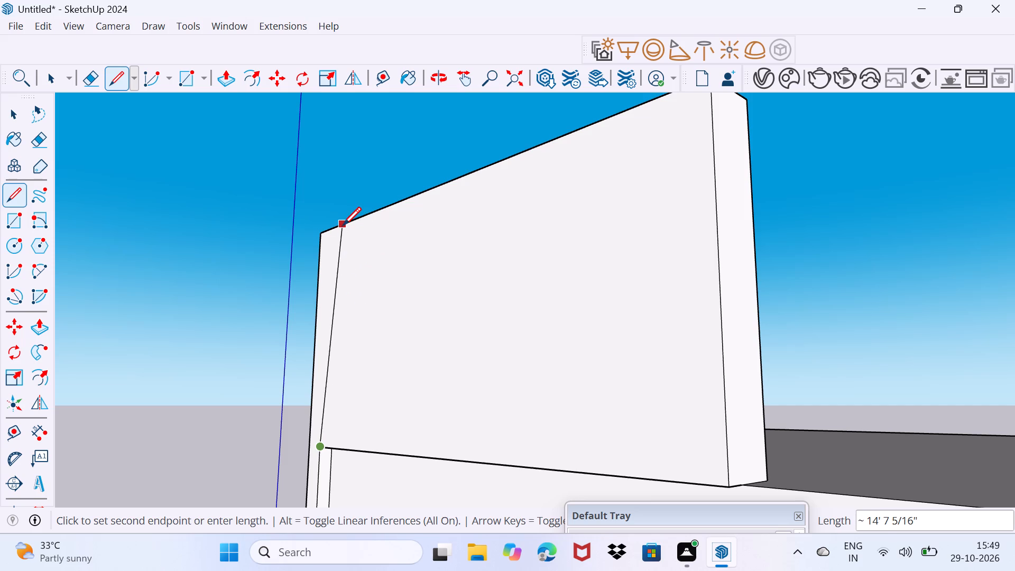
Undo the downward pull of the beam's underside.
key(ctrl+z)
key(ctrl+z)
Copy the front edge of the beam's underside about 6" inward to split off a narrow front strip.
middle_drag(368, 294, 224, 286)
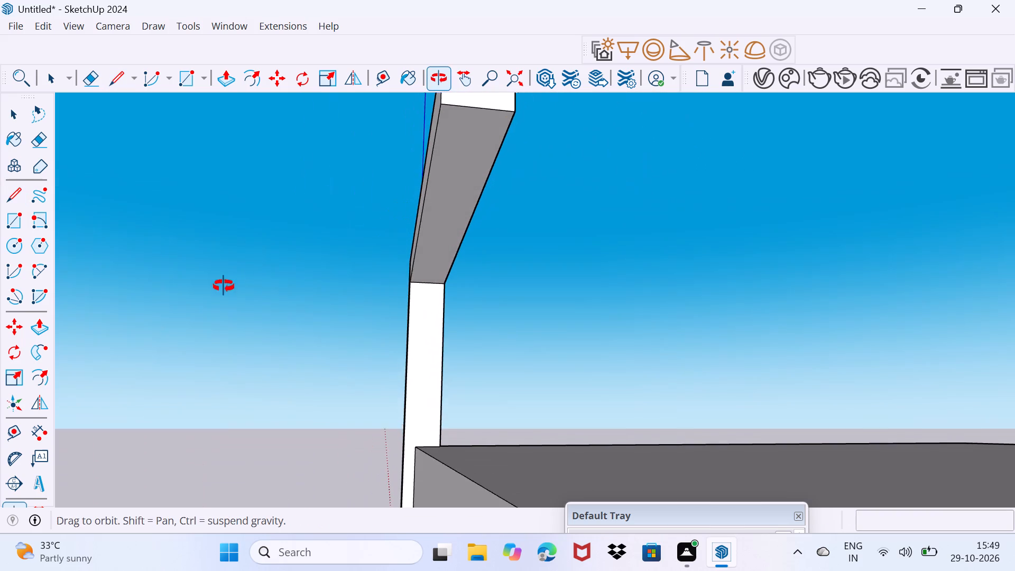
middle_drag(224, 286, 224, 287)
key(space)
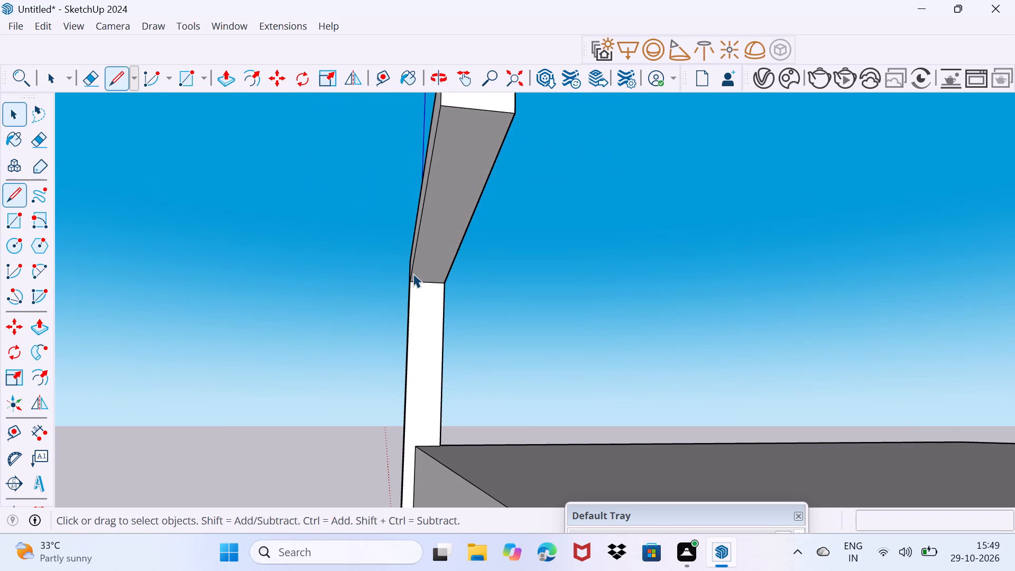
middle_drag(423, 285, 403, 285)
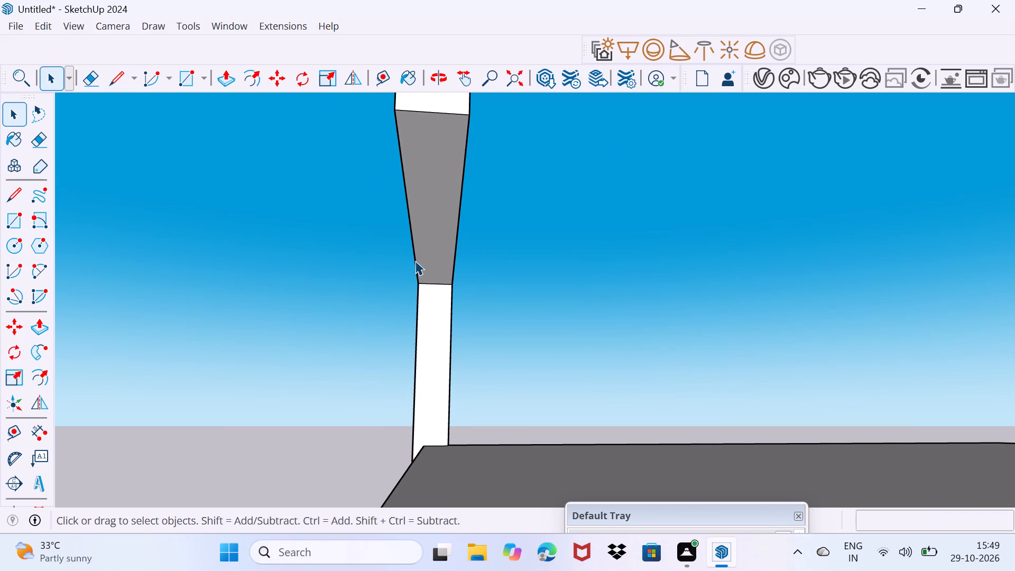
click(415, 261)
key(m)
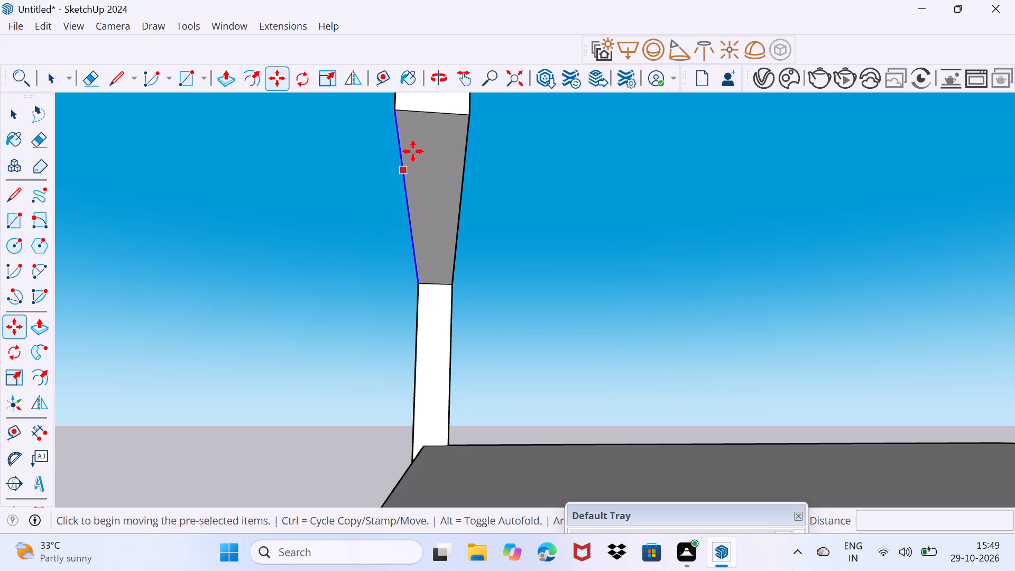
click(395, 113)
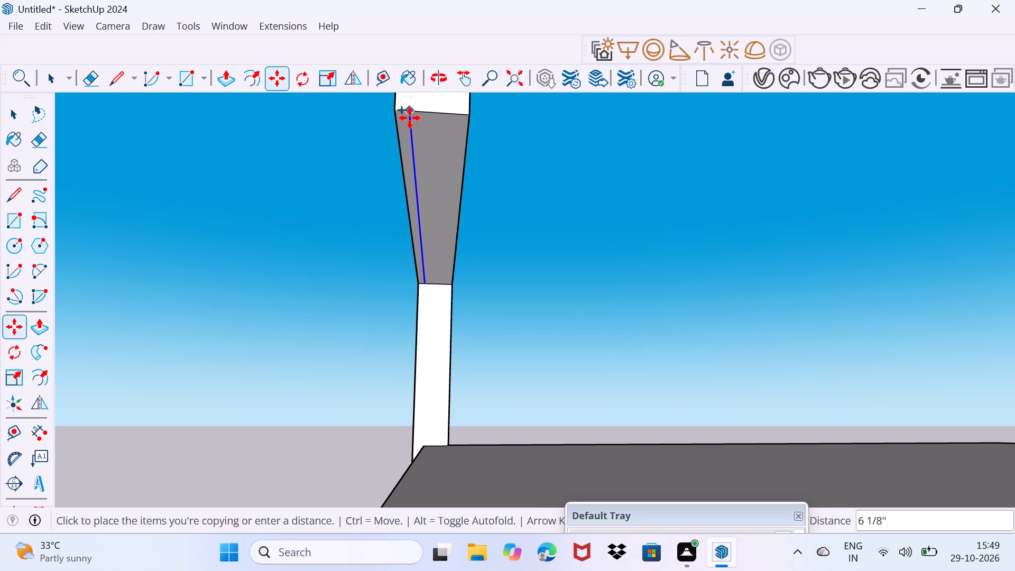
click(410, 118)
Pull the wider rear part of the beam's underside down about 12' 6" to the roof edge, leaving the front strip in place.
key(space)
click(429, 132)
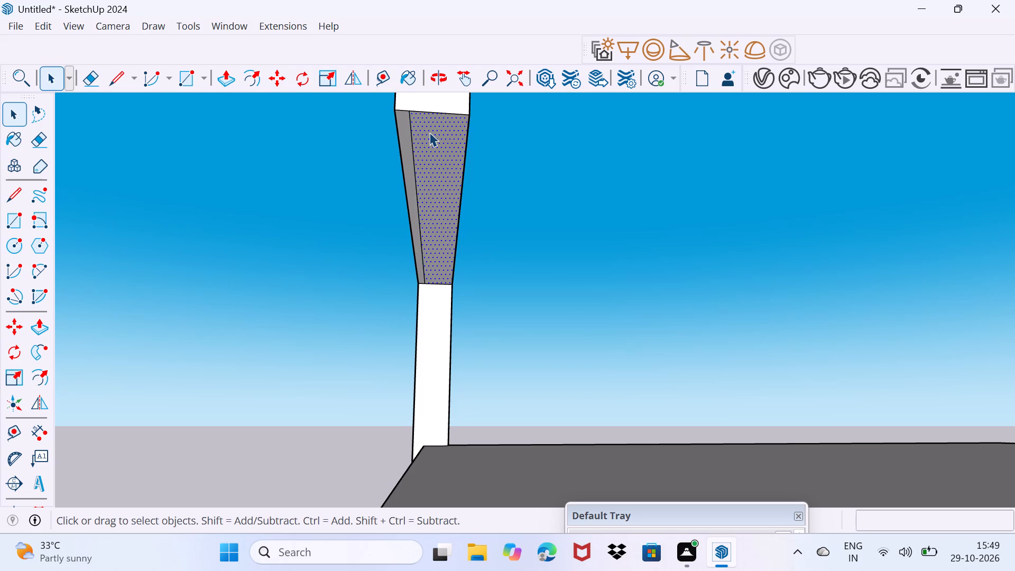
key(p)
click(429, 132)
middle_drag(453, 309, 467, 307)
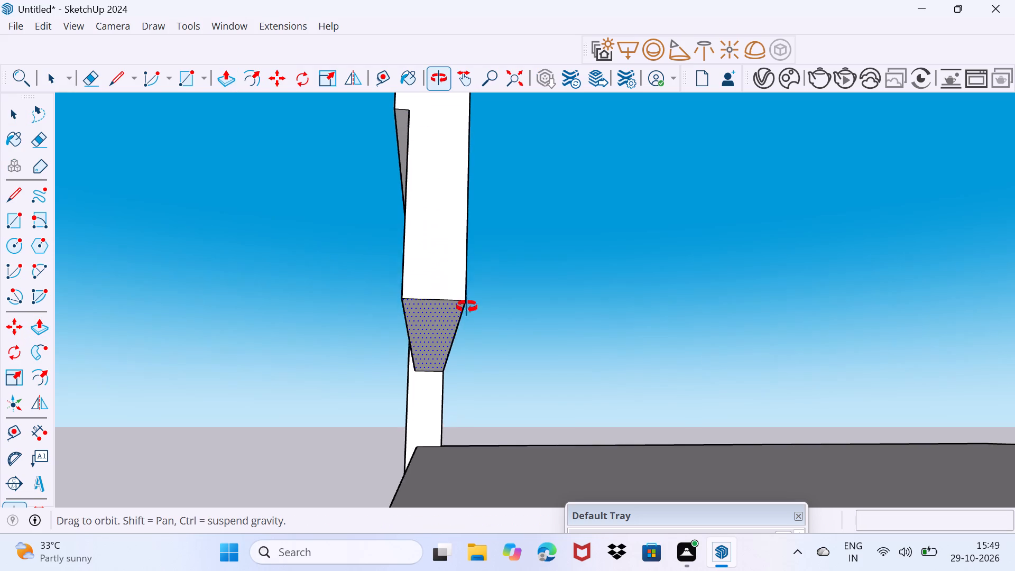
middle_drag(467, 307, 475, 249)
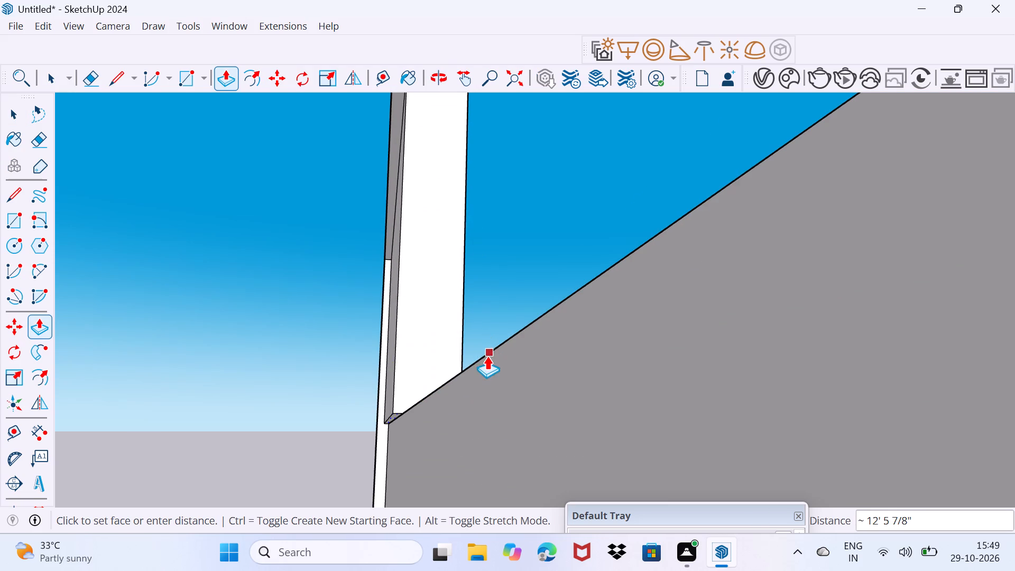
click(485, 361)
middle_drag(422, 354, 447, 386)
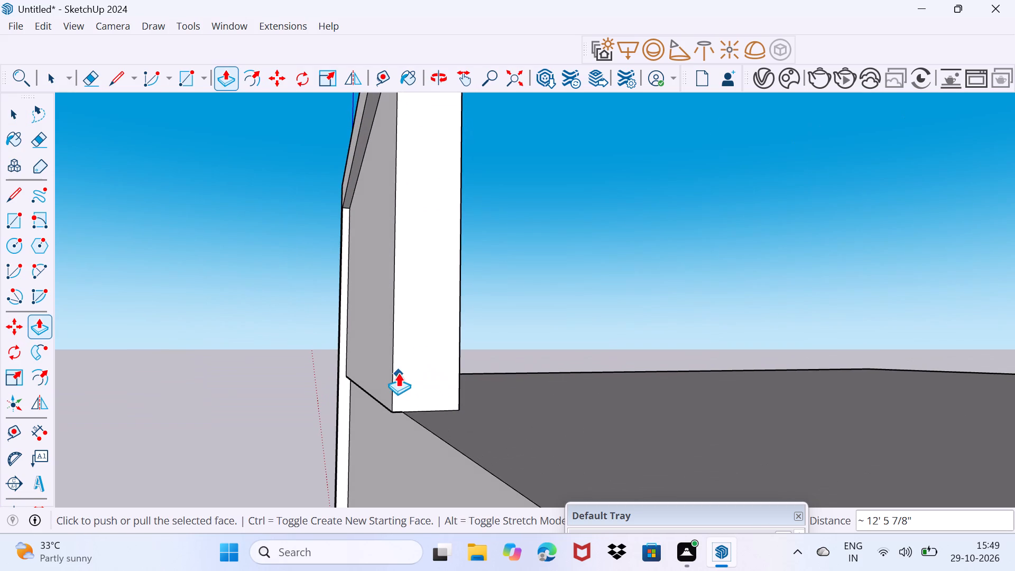
Push the front face of the wall under the beam back until it is flush with the building's front wall.
key(Escape)
click(380, 334)
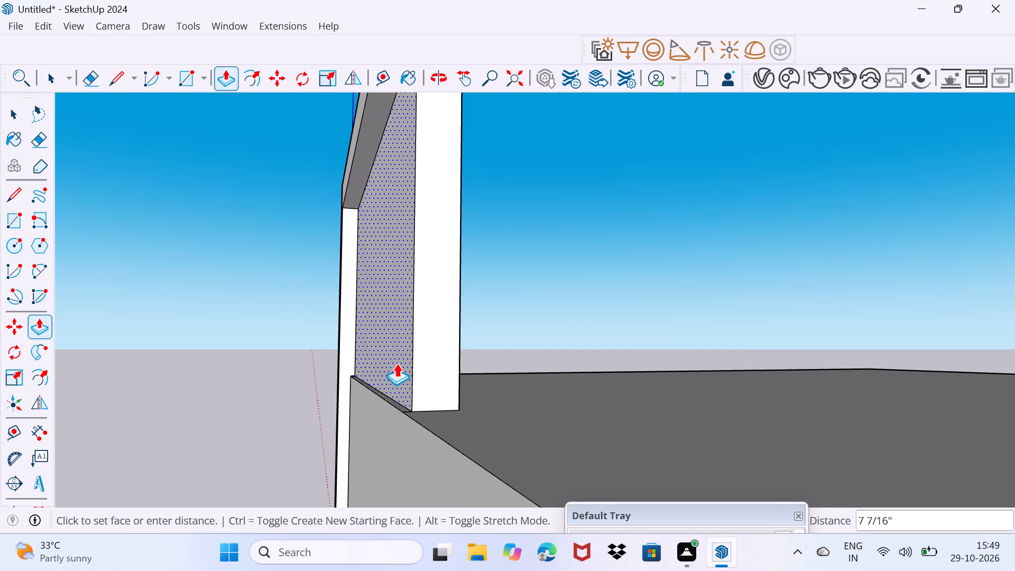
click(412, 417)
Pull the rear face of the wall and beam above the roof slightly backward to thicken them.
middle_drag(433, 334, 281, 391)
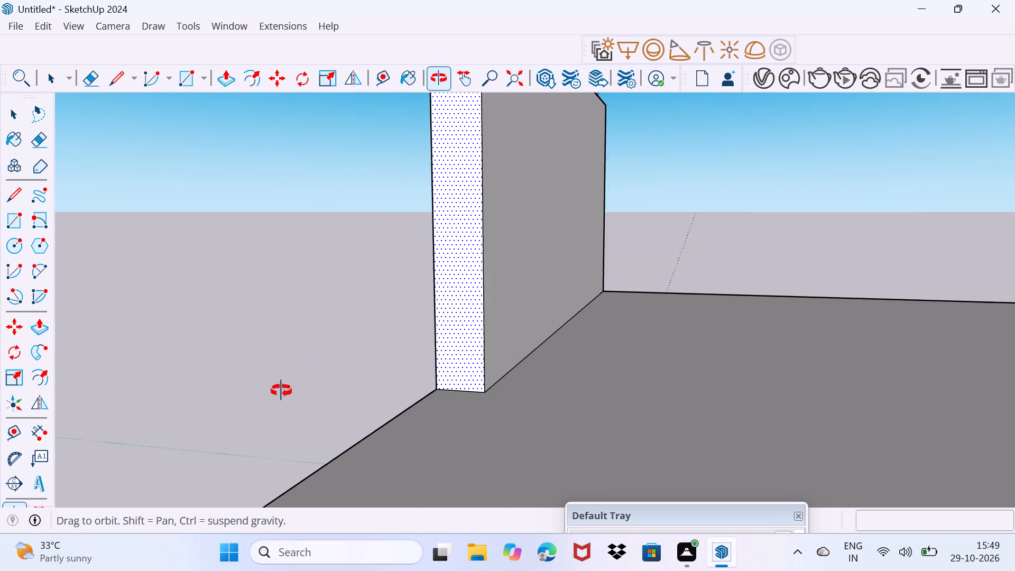
middle_drag(281, 391, 283, 385)
click(494, 274)
click(515, 283)
key(space)
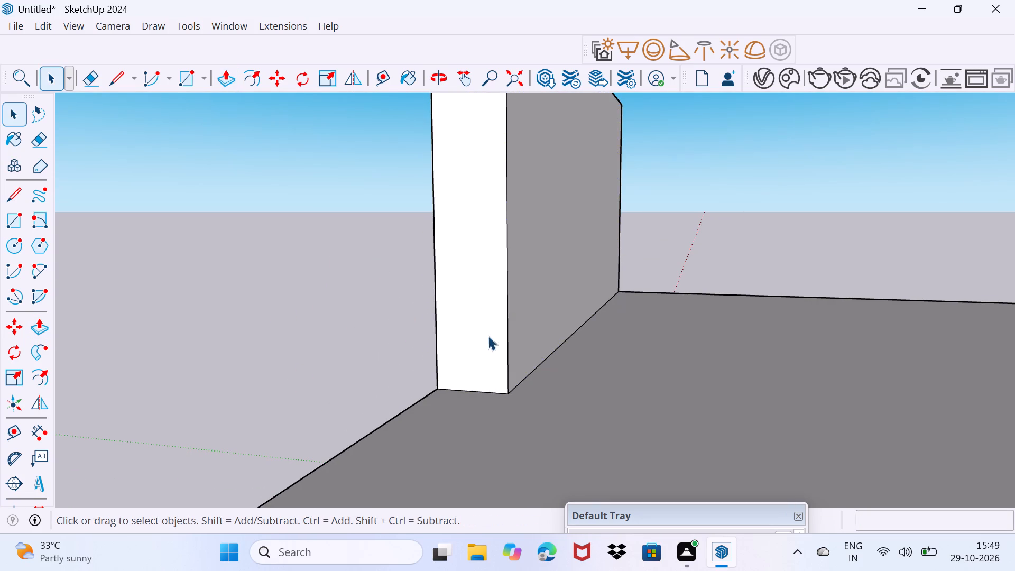
drag(482, 348, 527, 309)
Copy the full front roof edge, including its length along the base of the recessed wall, 8" down the front face.
middle_drag(460, 337, 664, 325)
scroll(419, 327, down, 2)
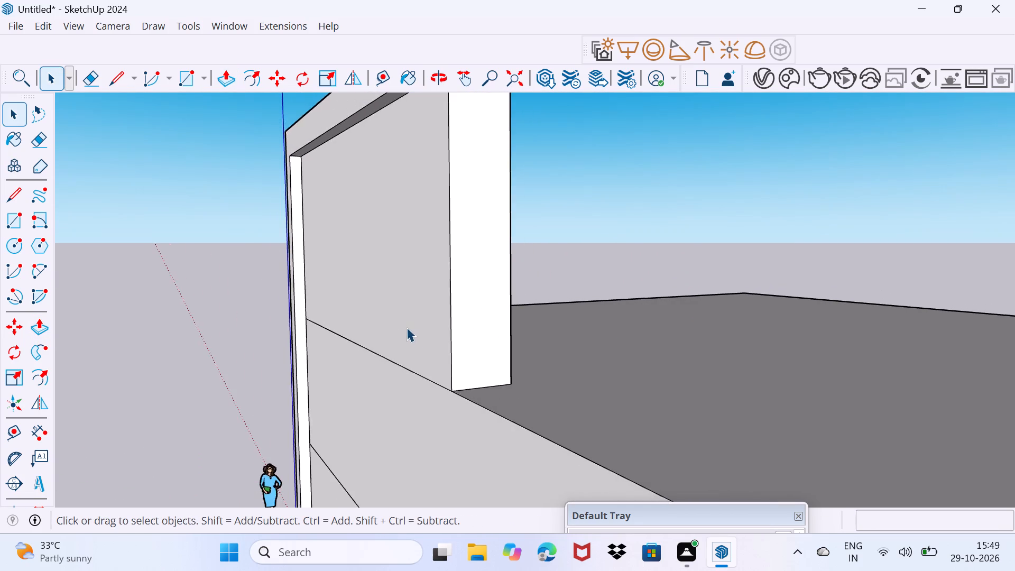
scroll(407, 327, down, 3)
middle_drag(393, 336, 513, 302)
scroll(513, 302, down, 4)
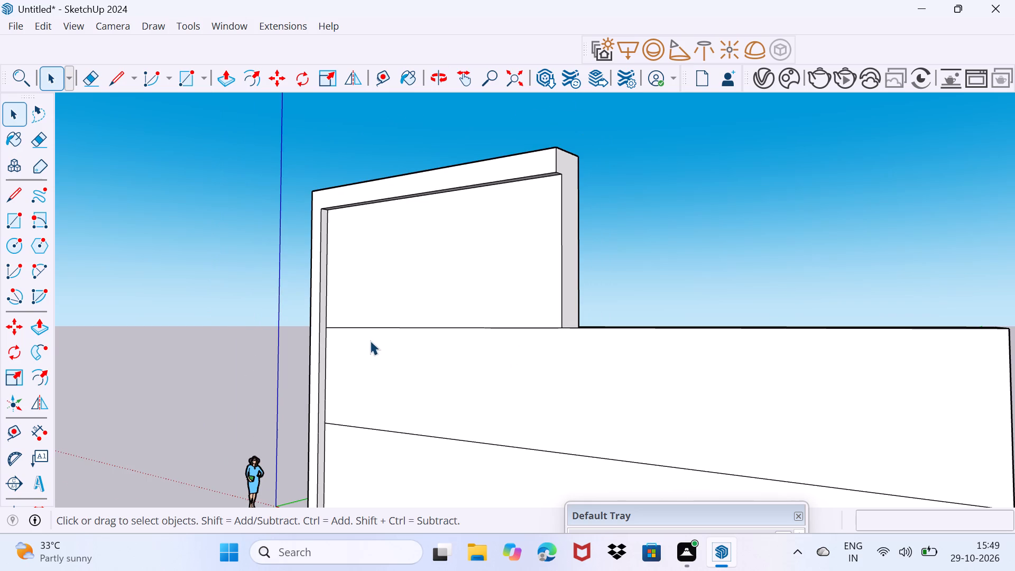
middle_drag(358, 340, 464, 351)
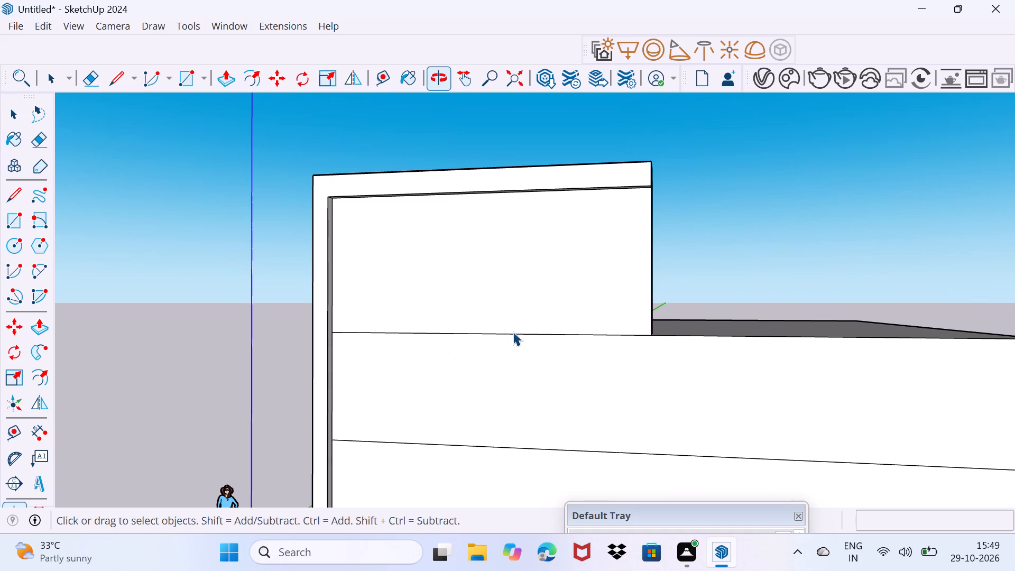
click(513, 335)
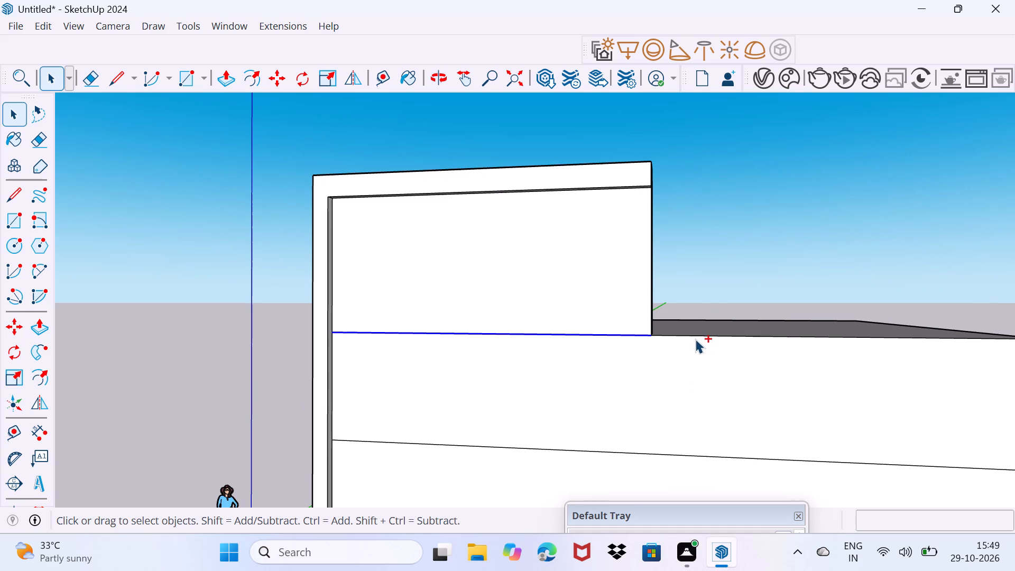
ctrl+click(694, 335)
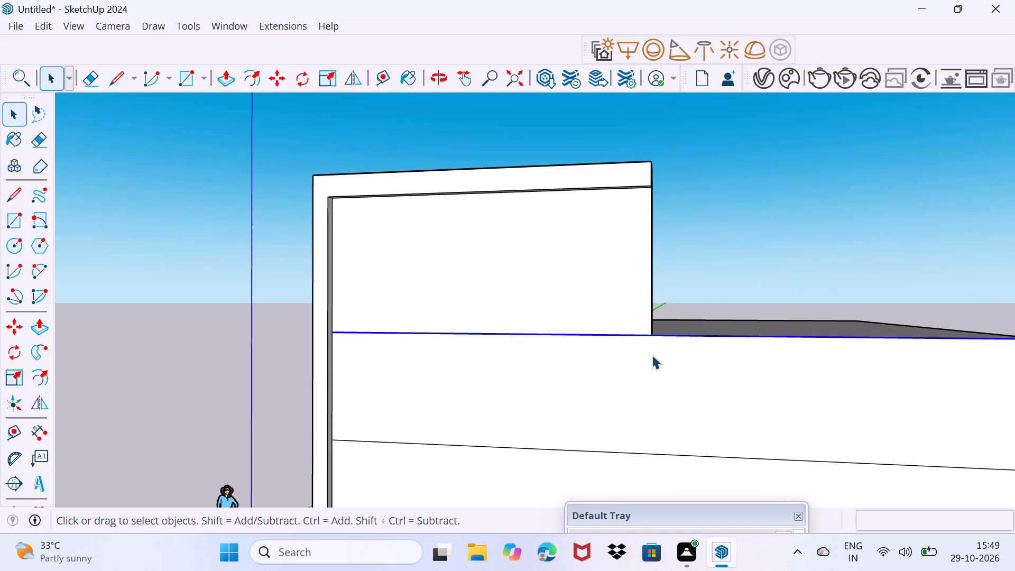
key(m)
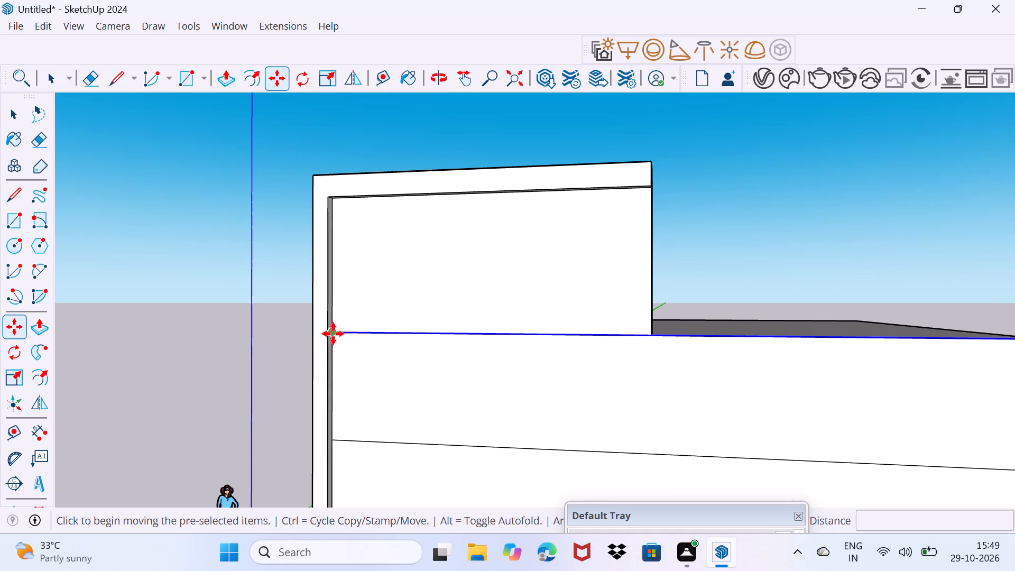
click(333, 332)
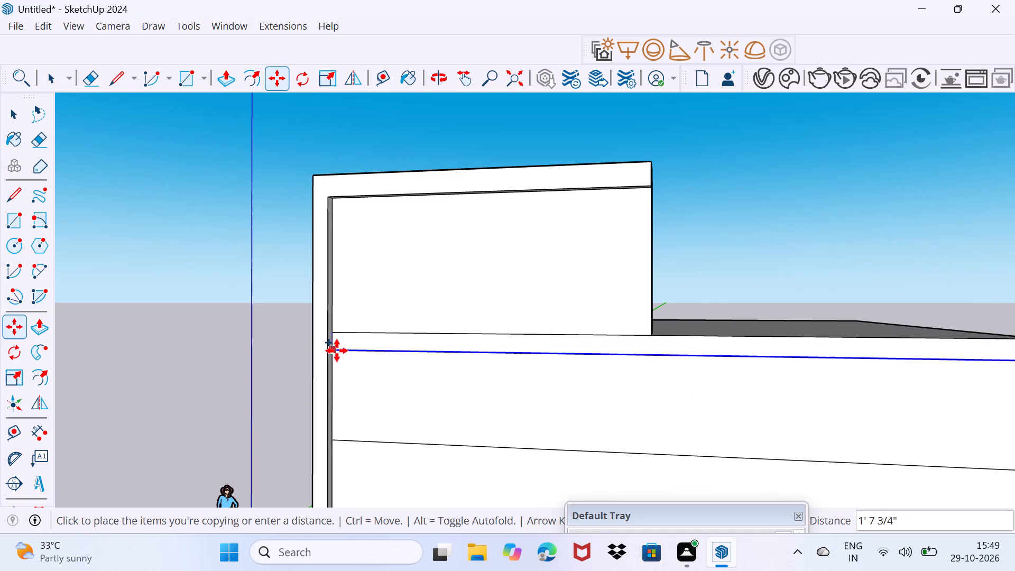
text(8")
key(Return)
key(space)
drag(364, 406, 420, 363)
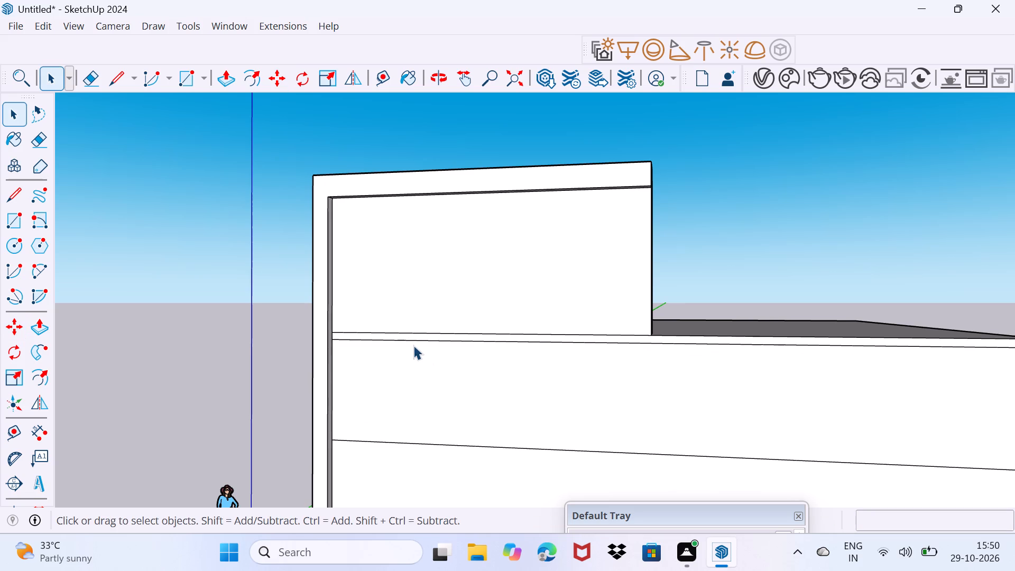
Pull the narrow 8" strip along the roof edge forward until it lines up with the corner column's front face.
scroll(408, 338, up, 1)
click(413, 336)
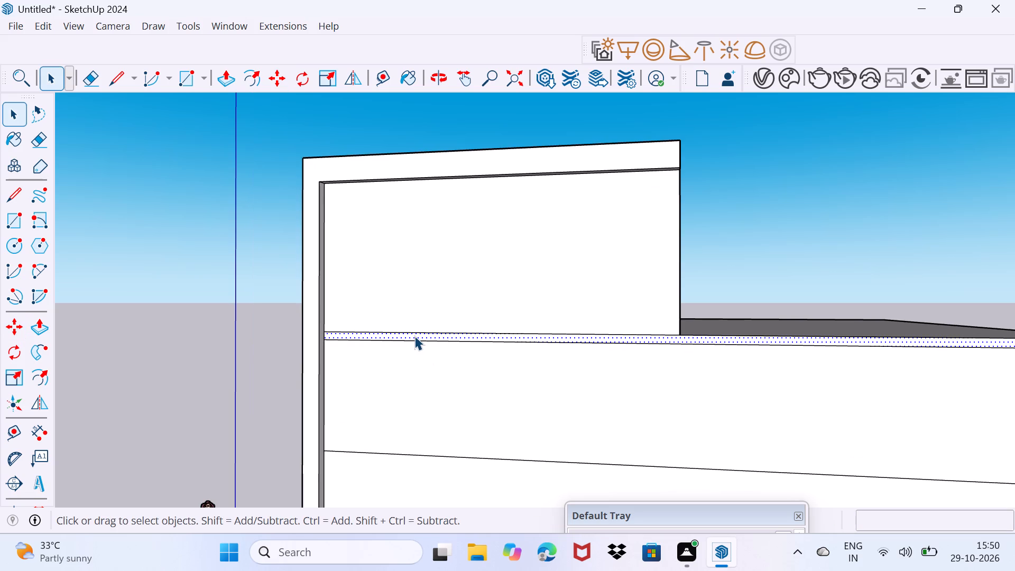
key(p)
click(414, 336)
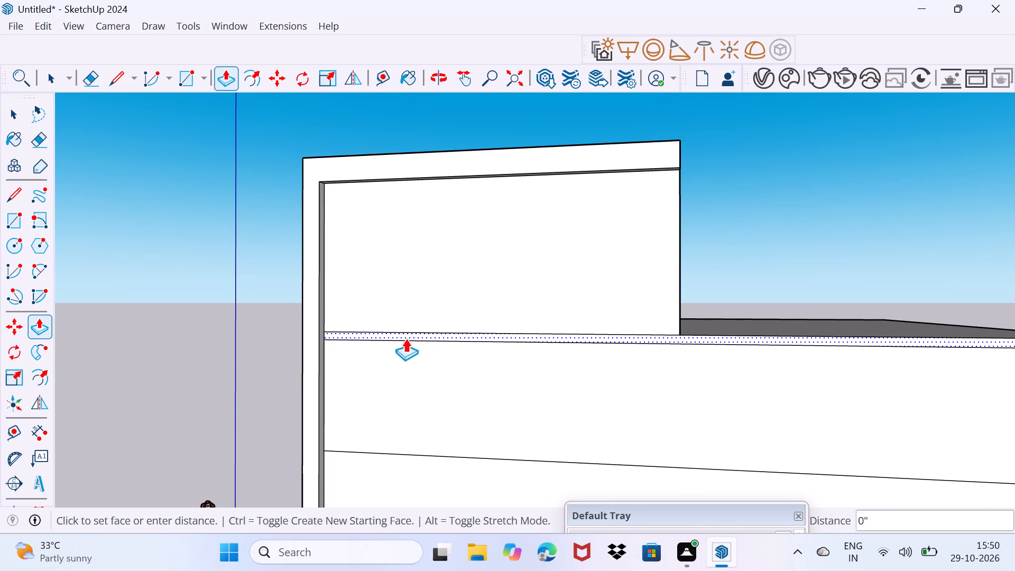
click(319, 344)
key(space)
drag(364, 391, 426, 341)
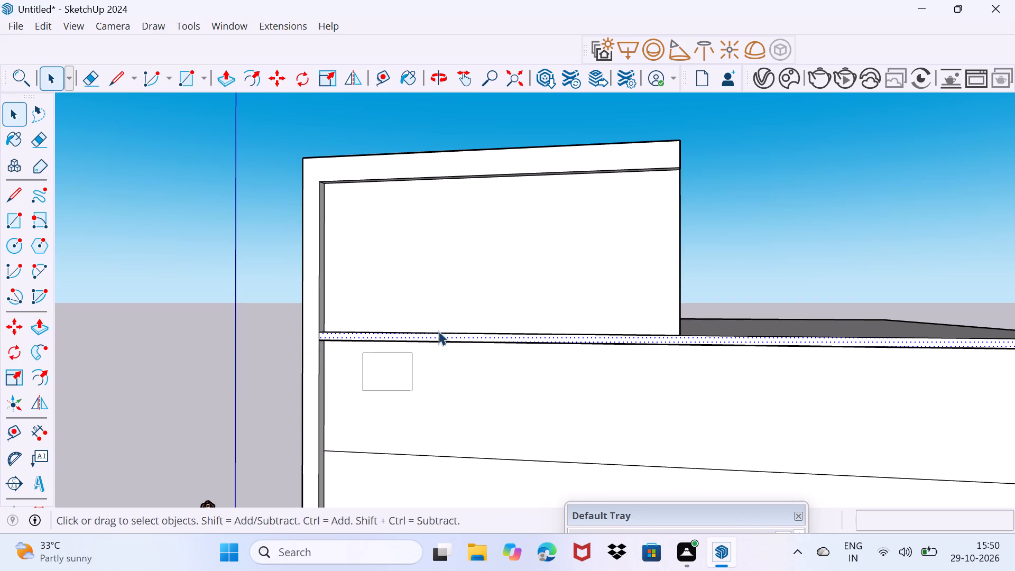
Erase the short stray edge on top of the ledge at the free-end corner of the recessed wall.
middle_drag(440, 331, 468, 389)
scroll(671, 351, up, 3)
middle_drag(714, 353, 711, 357)
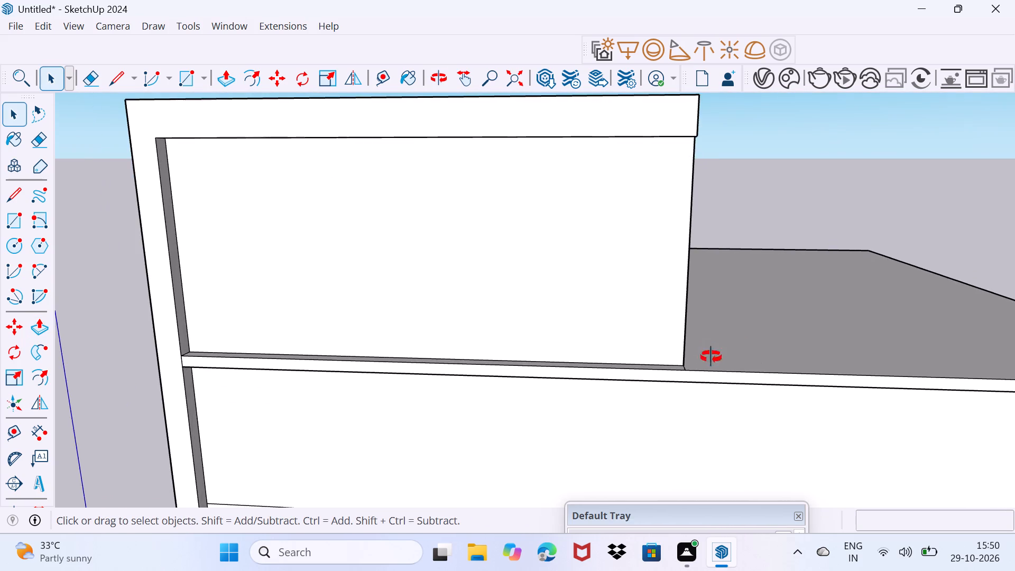
middle_drag(711, 357, 684, 424)
scroll(680, 391, up, 3)
key(e)
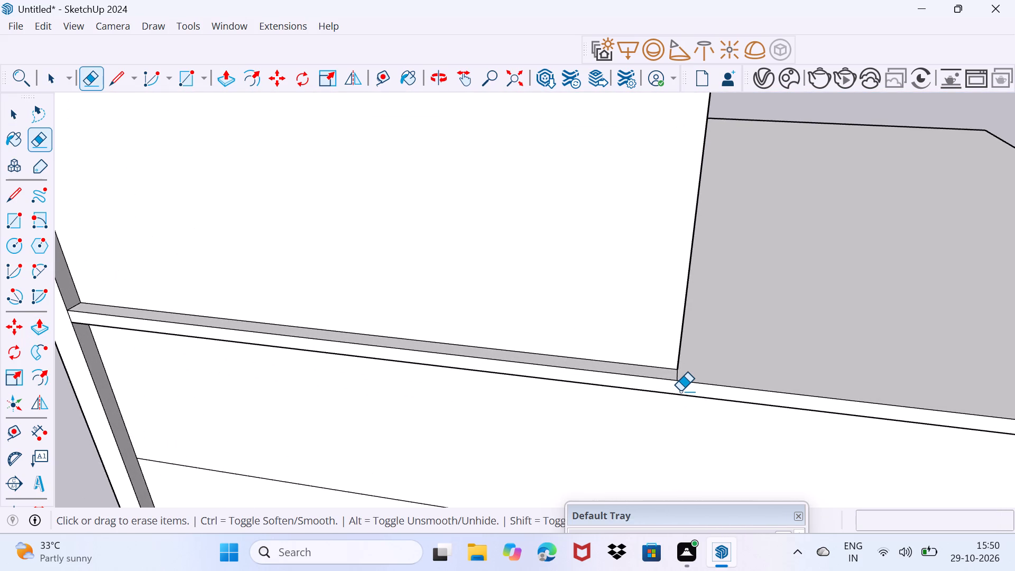
scroll(676, 391, up, 2)
click(678, 376)
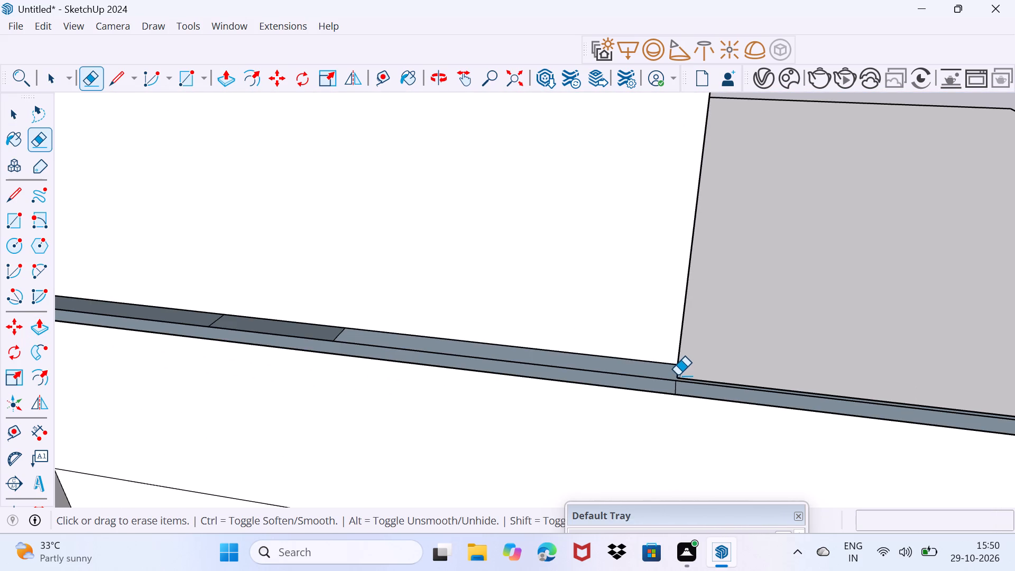
key(ctrl+z)
scroll(679, 377, up, 4)
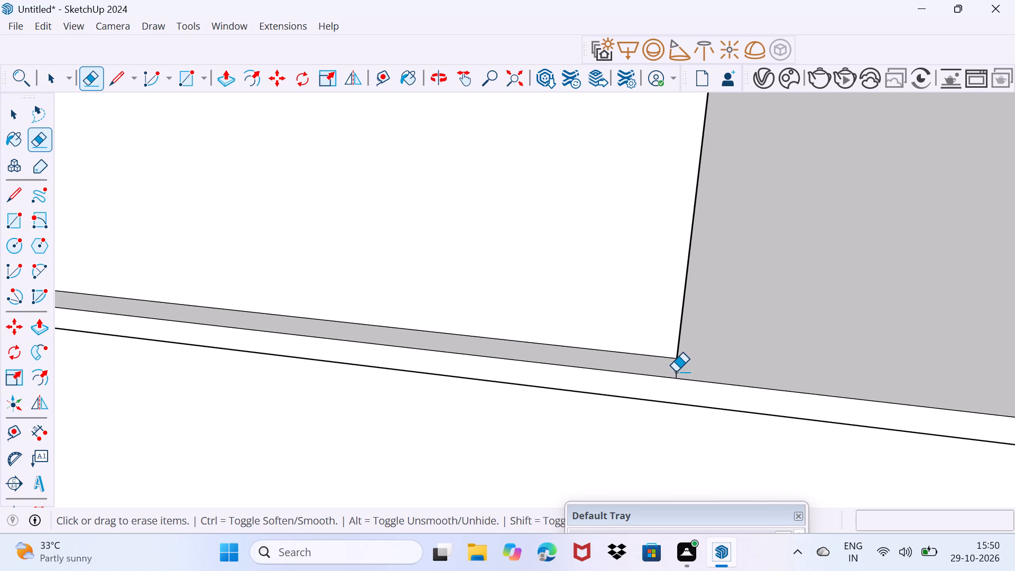
click(676, 372)
key(space)
scroll(650, 406, down, 13)
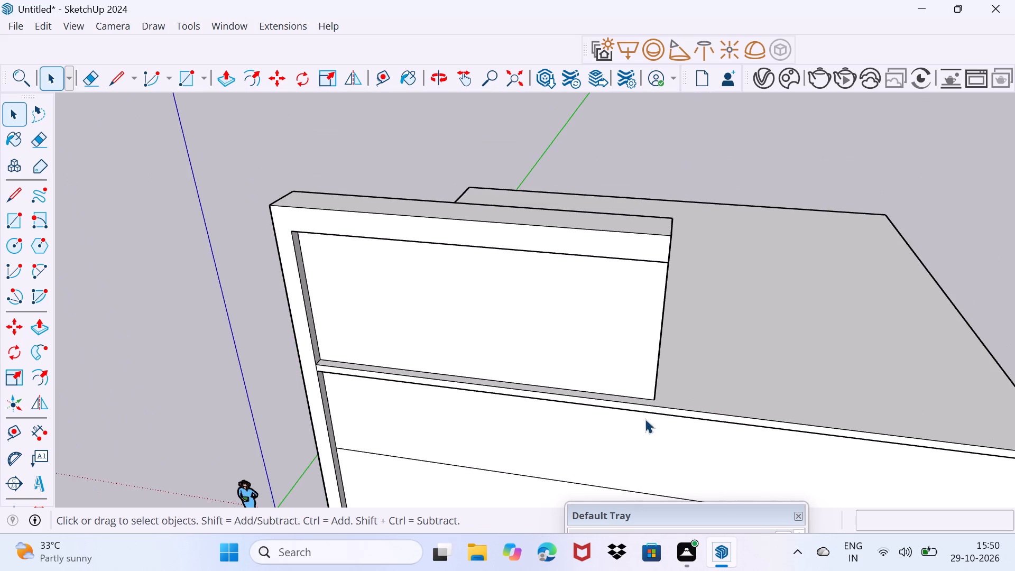
Draw a line across the free-end face from the beam's inner lower corner to the rear edge, separating beam from wall.
middle_drag(641, 417, 444, 387)
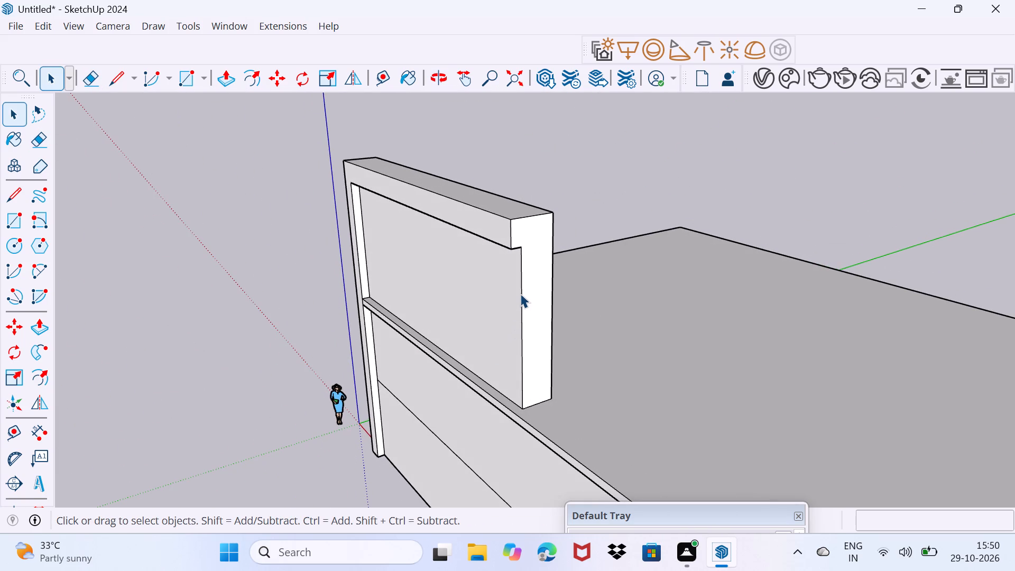
key(space)
scroll(528, 246, up, 2)
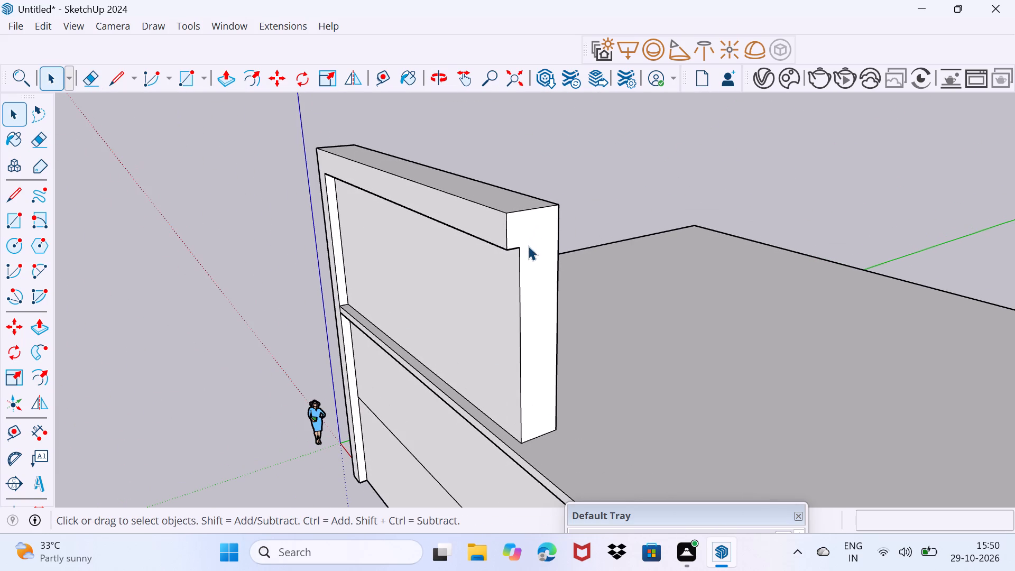
key(l)
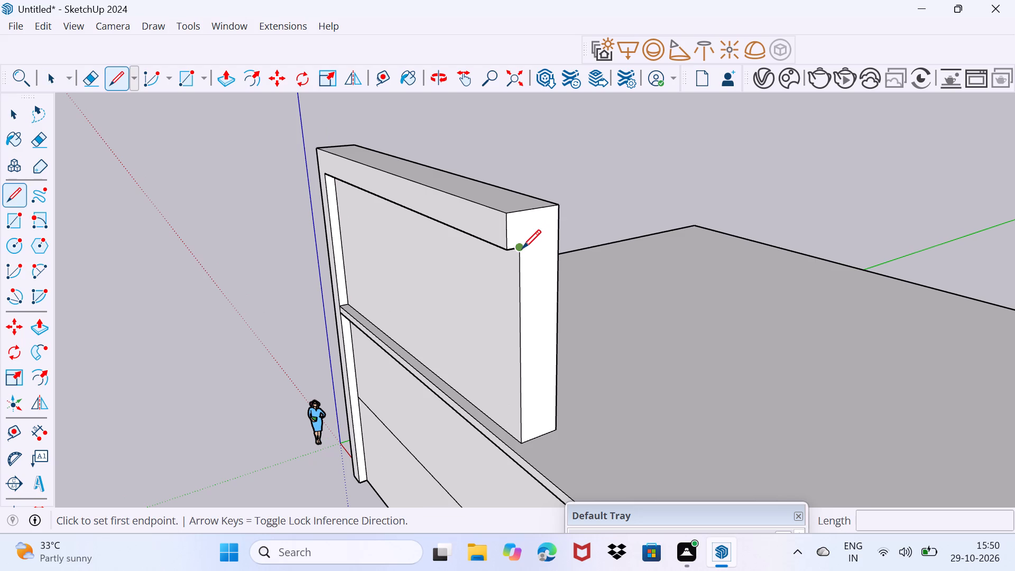
click(519, 250)
click(558, 242)
key(space)
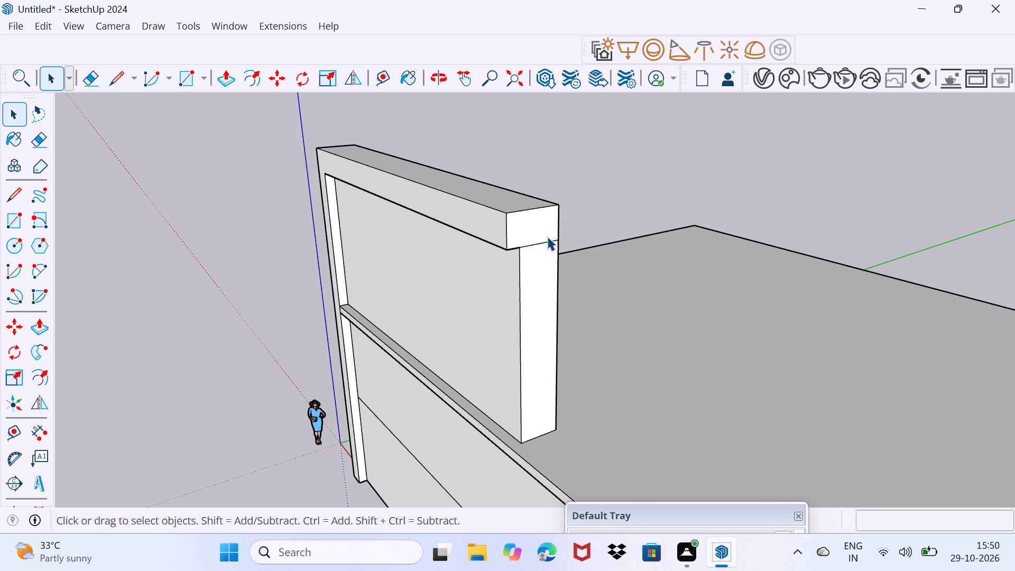
Pull the beam's free-end face outward slightly so the beam overhangs the end of the wall.
click(543, 234)
key(p)
click(543, 234)
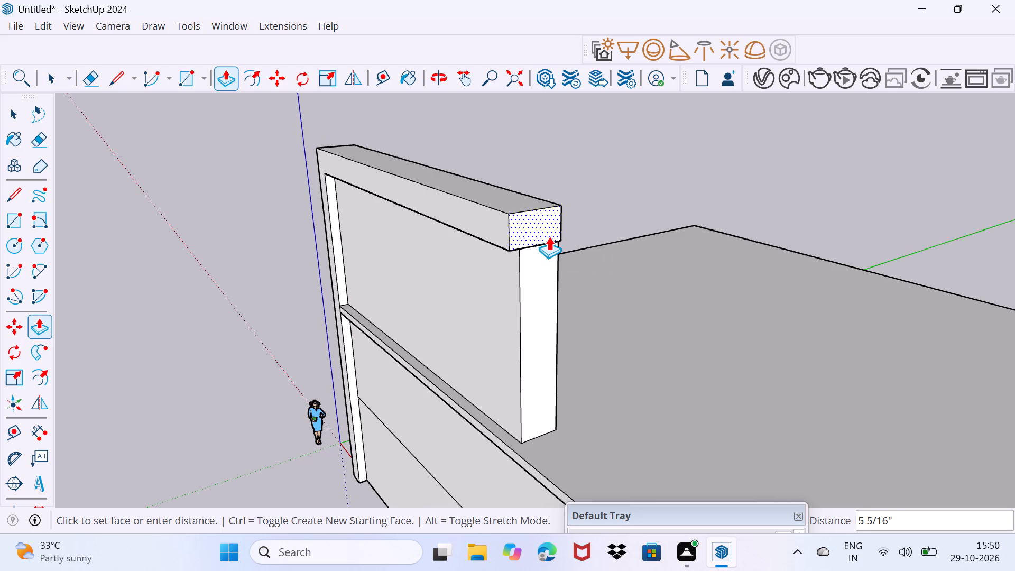
click(550, 236)
key(space)
drag(532, 305, 583, 265)
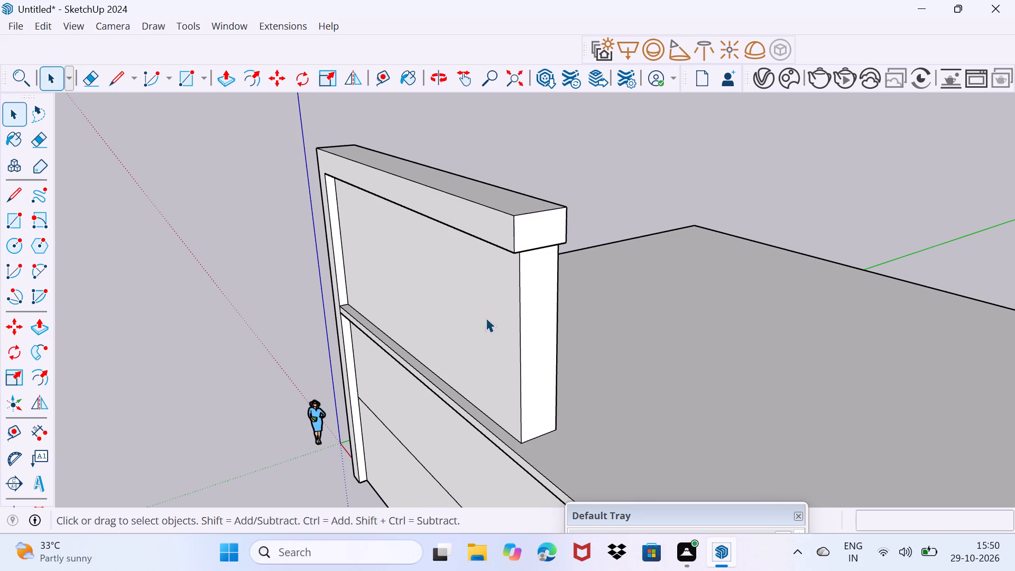
Erase the short leftover edge on the beam's underside where the overhang begins.
middle_drag(482, 319, 675, 227)
scroll(694, 172, up, 5)
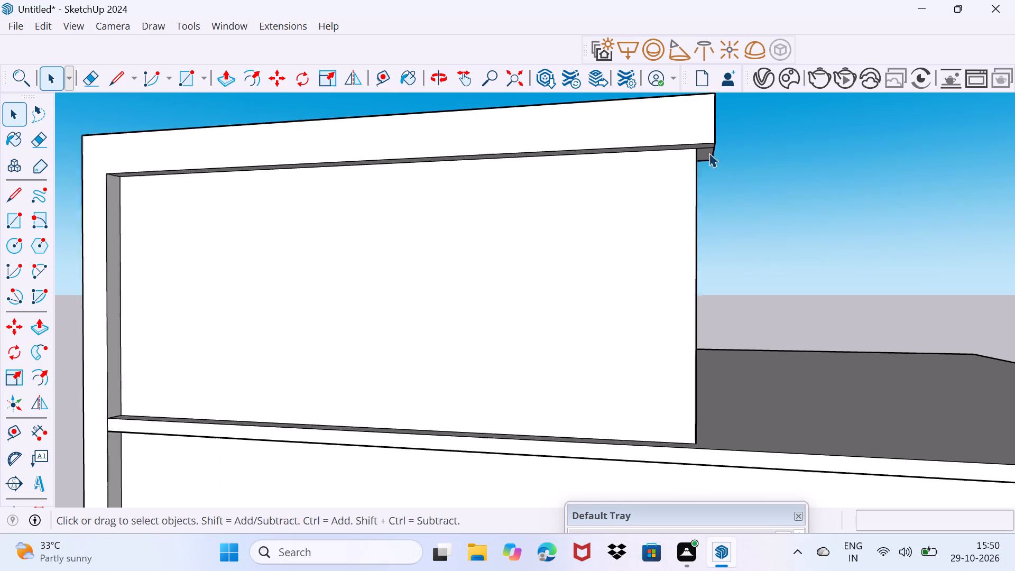
scroll(709, 153, up, 2)
middle_drag(707, 166, 613, 124)
scroll(681, 125, up, 3)
key(e)
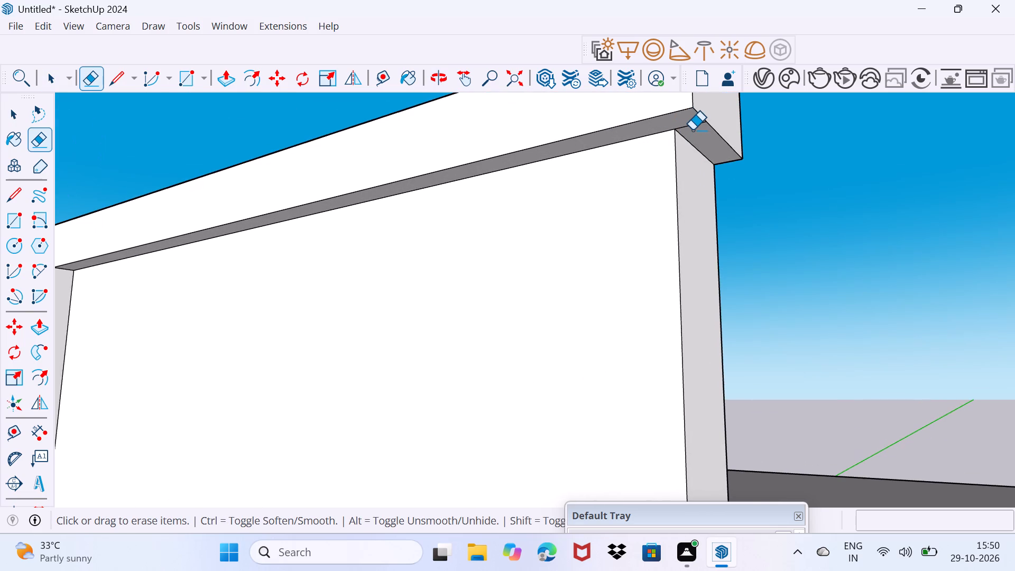
click(695, 125)
key(space)
scroll(620, 196, down, 5)
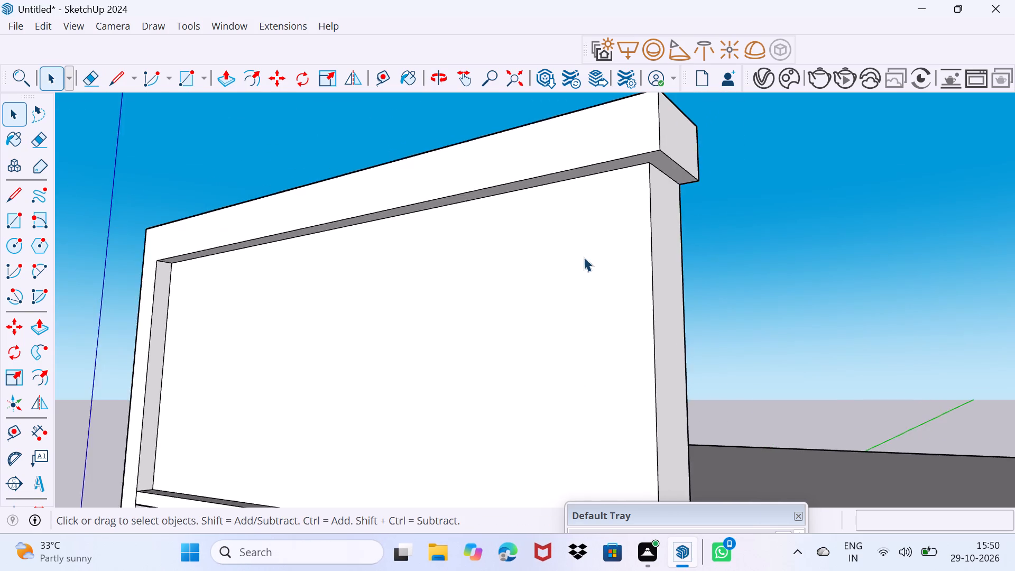
scroll(584, 257, down, 7)
middle_drag(568, 316, 599, 335)
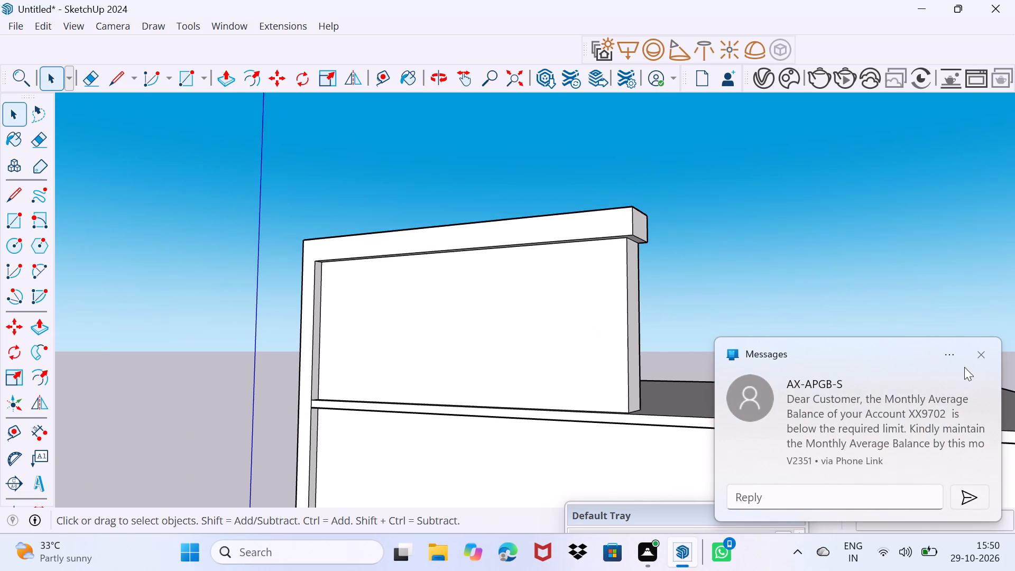
Dismiss the incoming message notification.
click(982, 353)
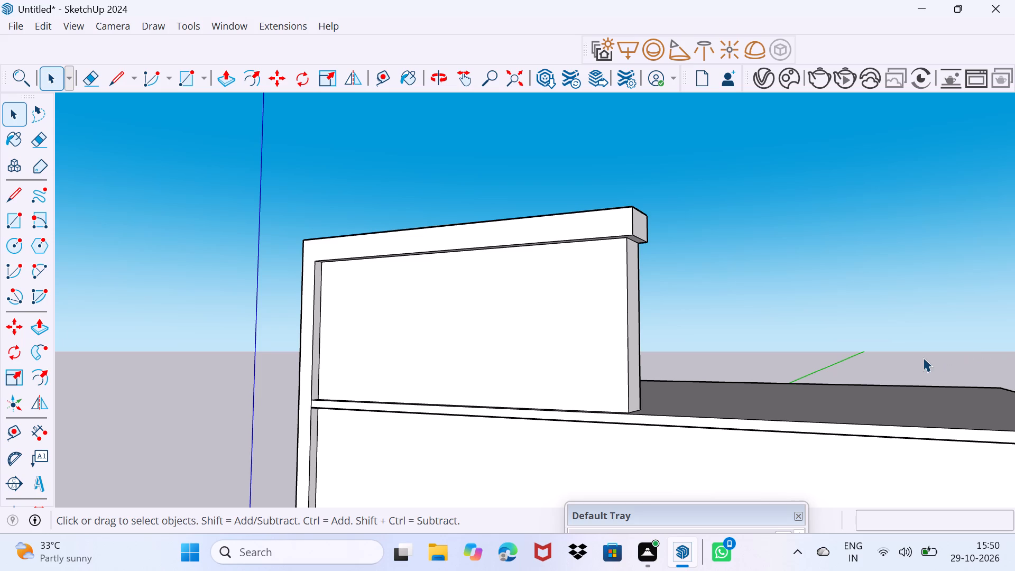
Draw a vertical line about 12' 6" long on the recessed wall, from the beam's underside to the ledge, slightly nearer the corner column.
scroll(337, 346, up, 1)
middle_drag(357, 377, 491, 463)
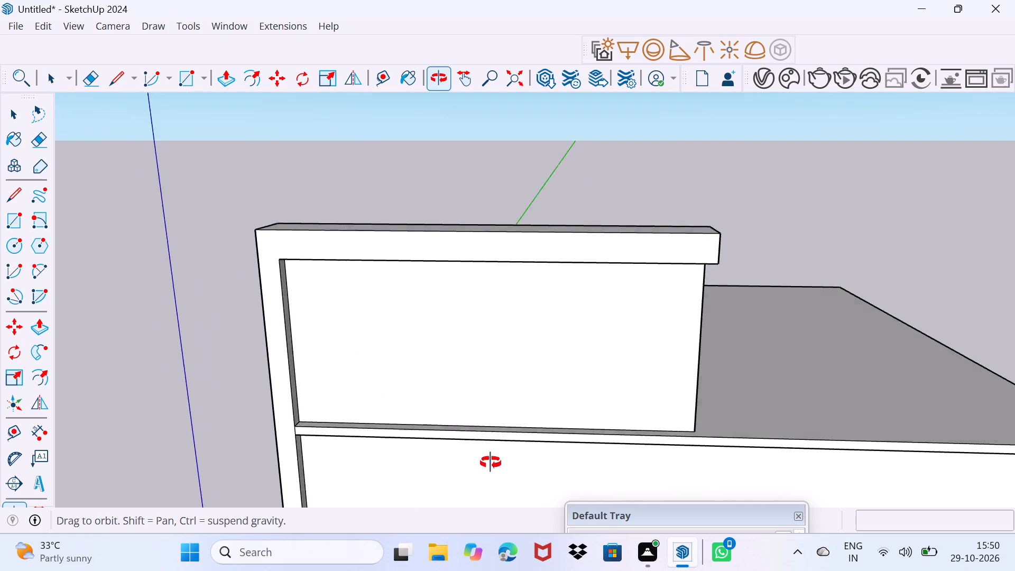
middle_drag(491, 463, 510, 421)
scroll(389, 377, up, 2)
key(l)
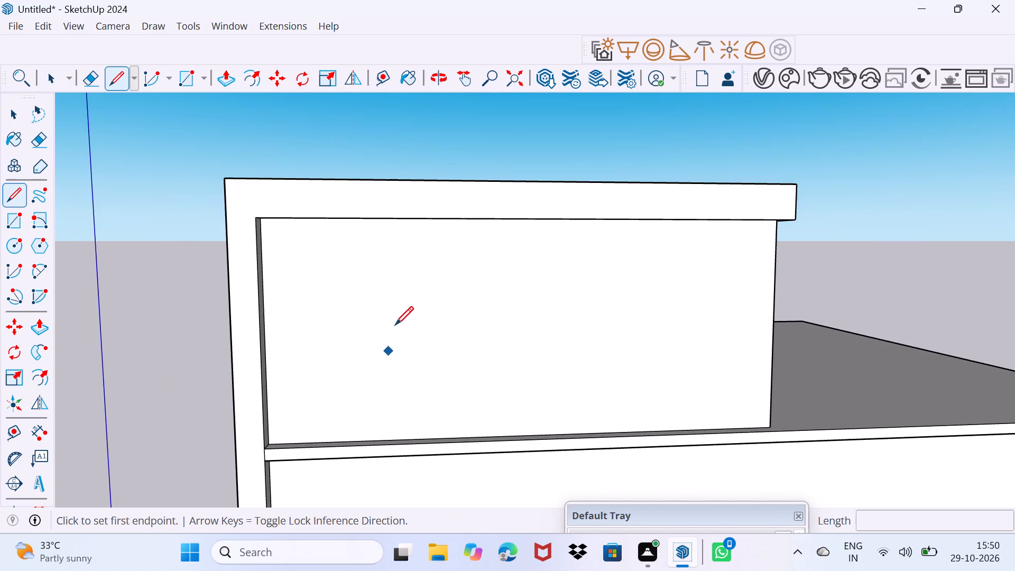
scroll(398, 298, up, 1)
middle_drag(408, 321, 429, 286)
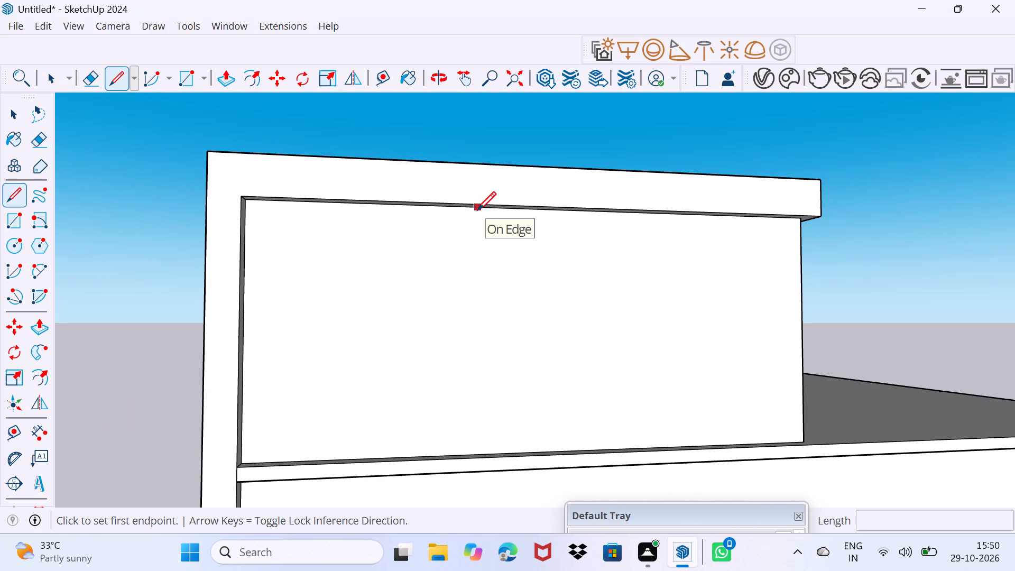
click(475, 210)
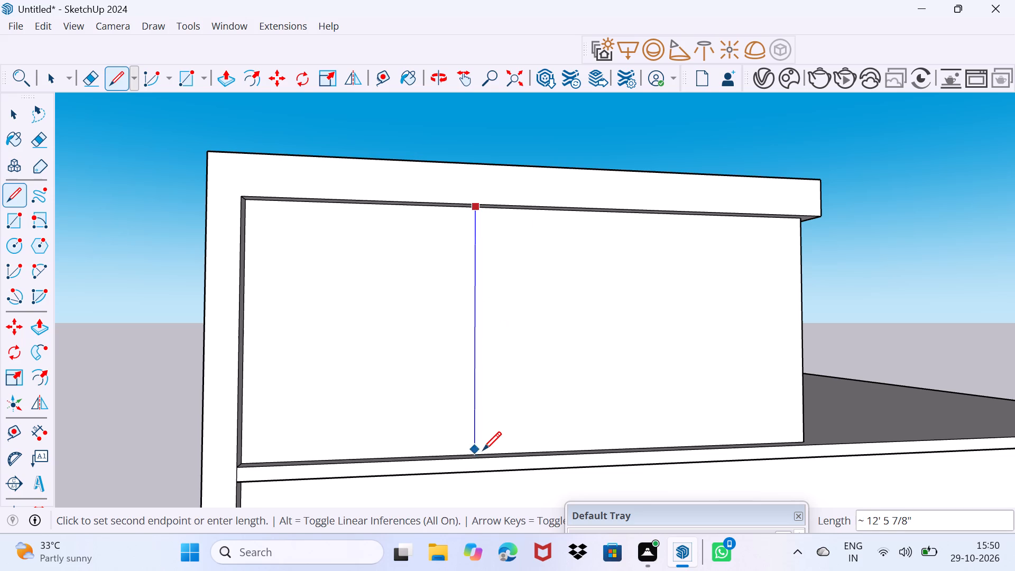
click(482, 450)
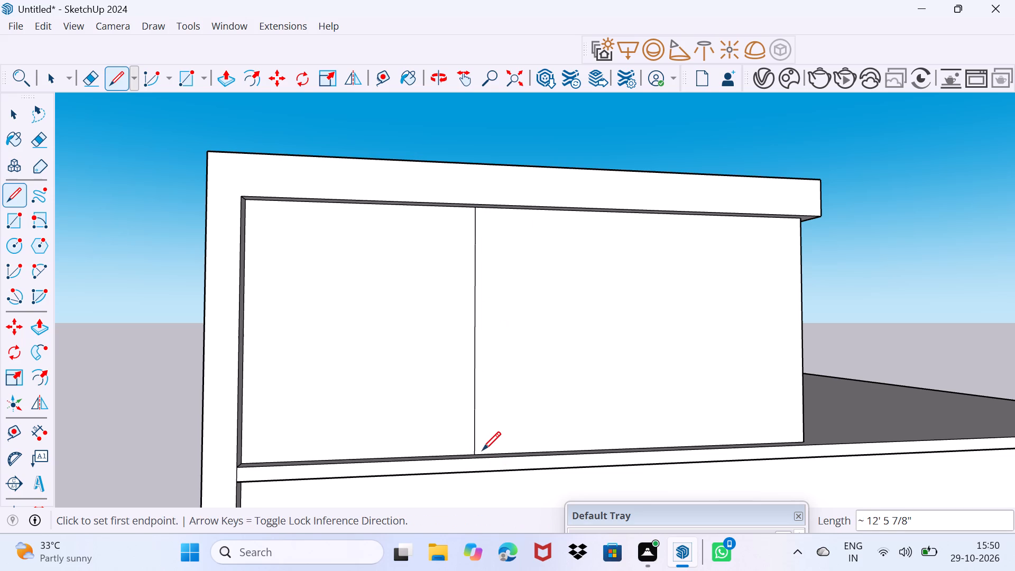
Erase the horizontal line crossing the lower wall beneath the ledge.
key(space)
scroll(479, 450, down, 1)
middle_drag(470, 453, 448, 227)
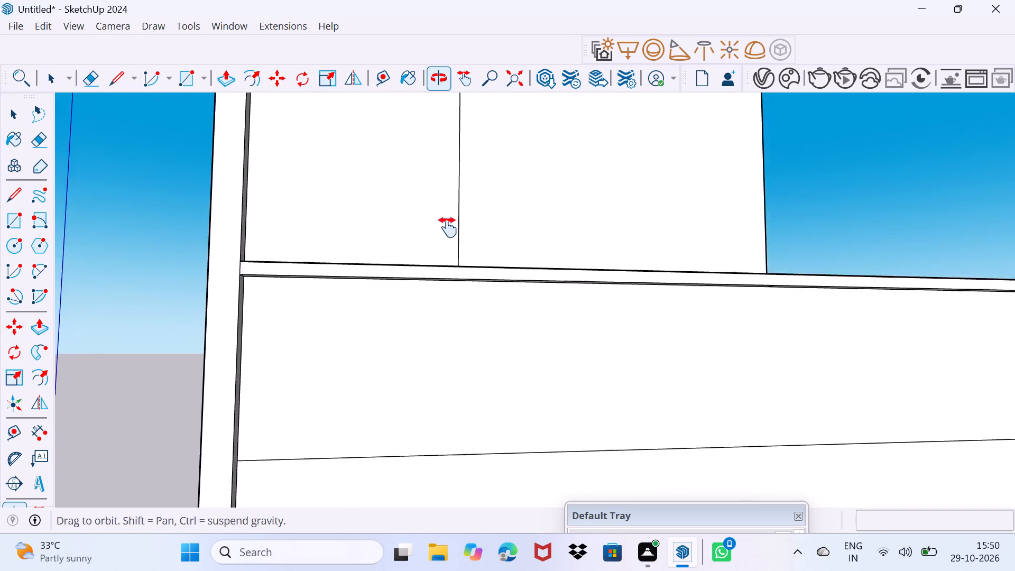
middle_drag(448, 227, 447, 223)
middle_drag(443, 374, 444, 292)
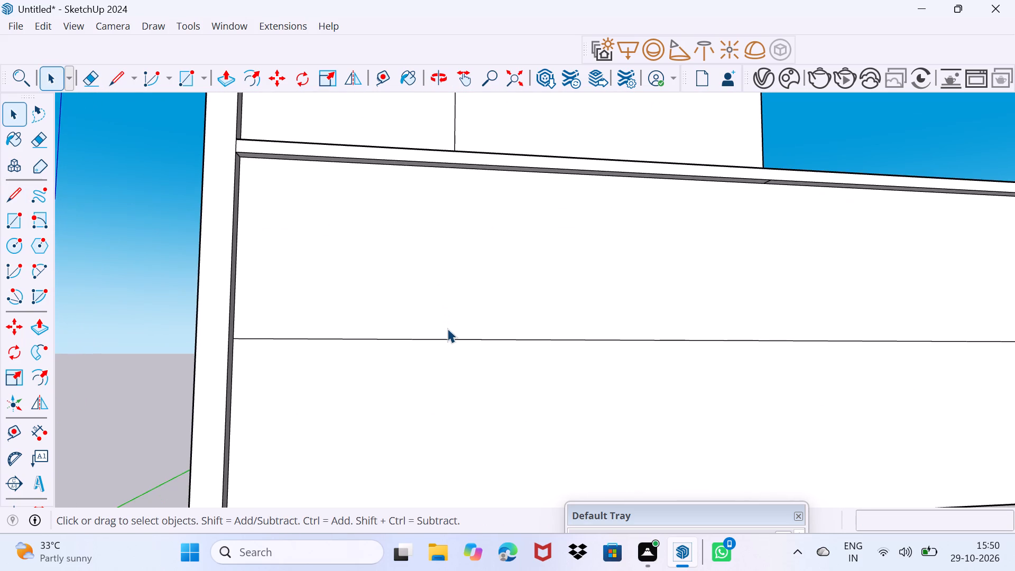
key(e)
drag(447, 327, 447, 372)
Place a horizontal guide on the lower wall, 10' below the ledge's underside, with the Tape Measure.
scroll(449, 365, down, 2)
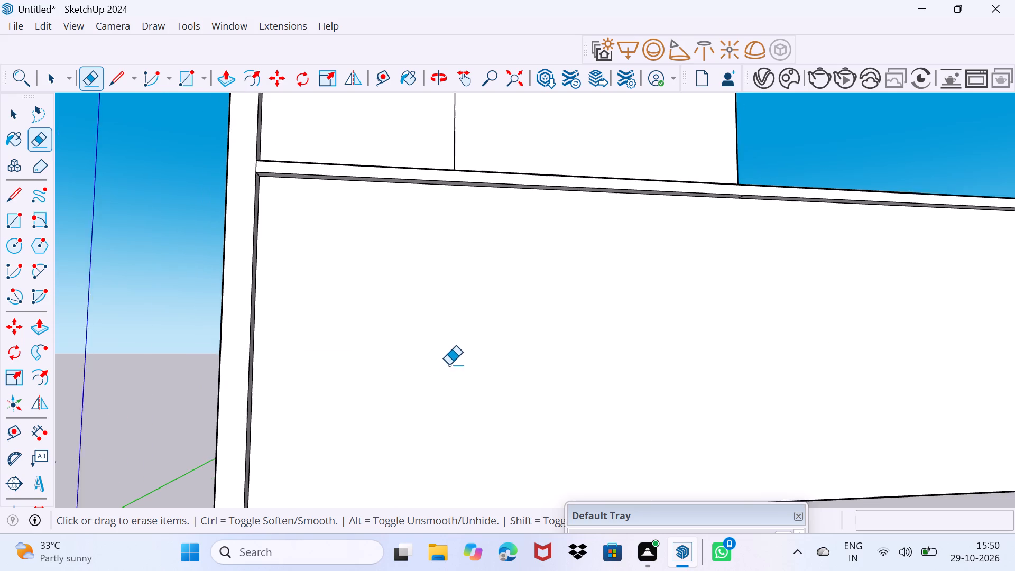
scroll(449, 365, down, 1)
middle_drag(449, 365, 435, 388)
scroll(440, 381, down, 2)
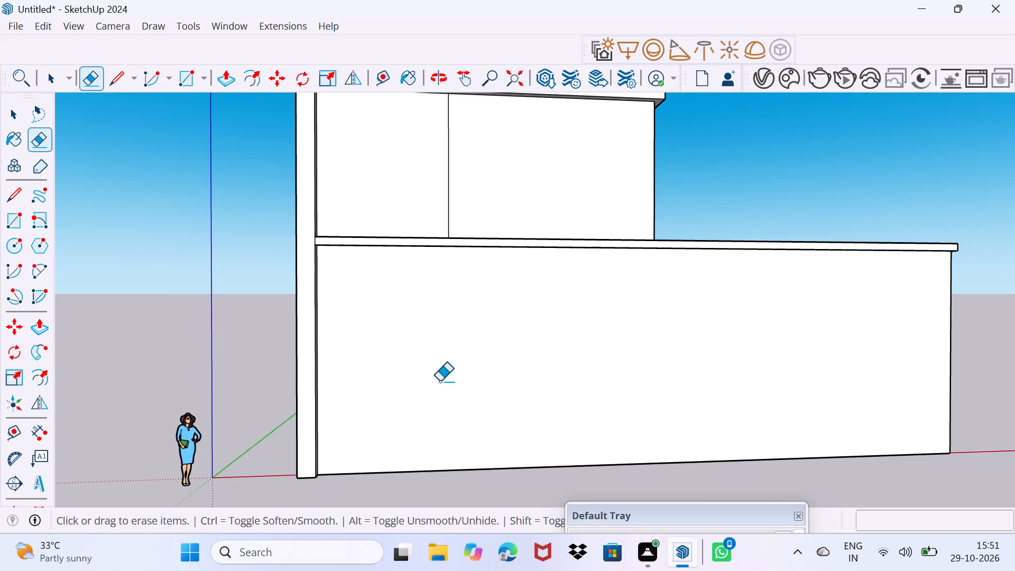
middle_drag(439, 383, 397, 362)
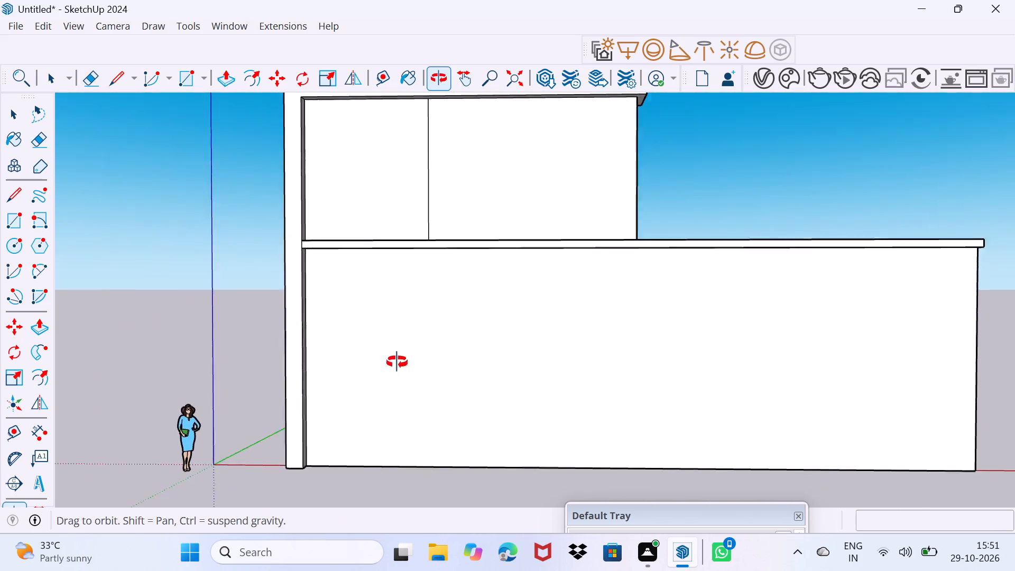
middle_drag(397, 362, 433, 351)
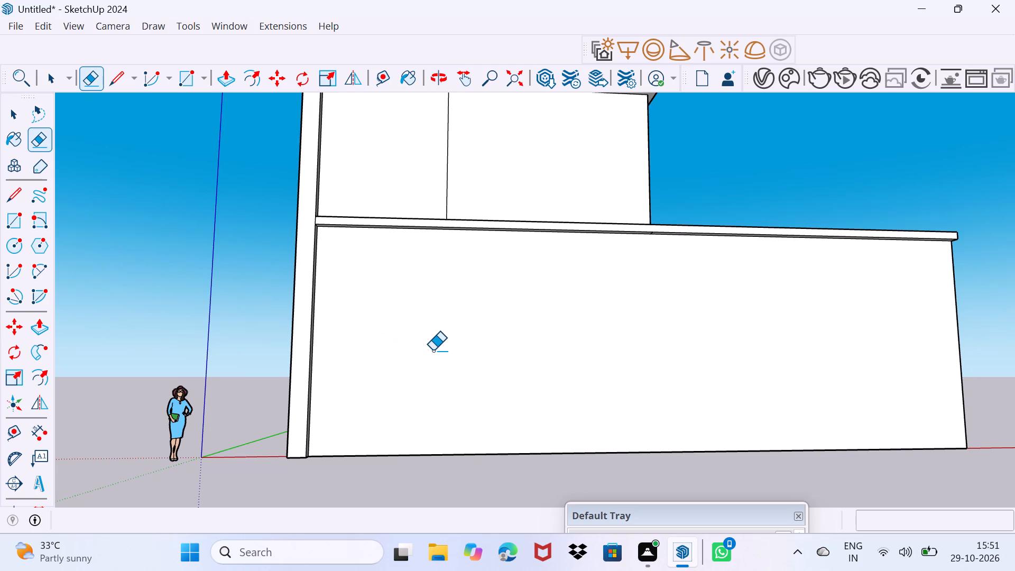
key(space)
text(t)
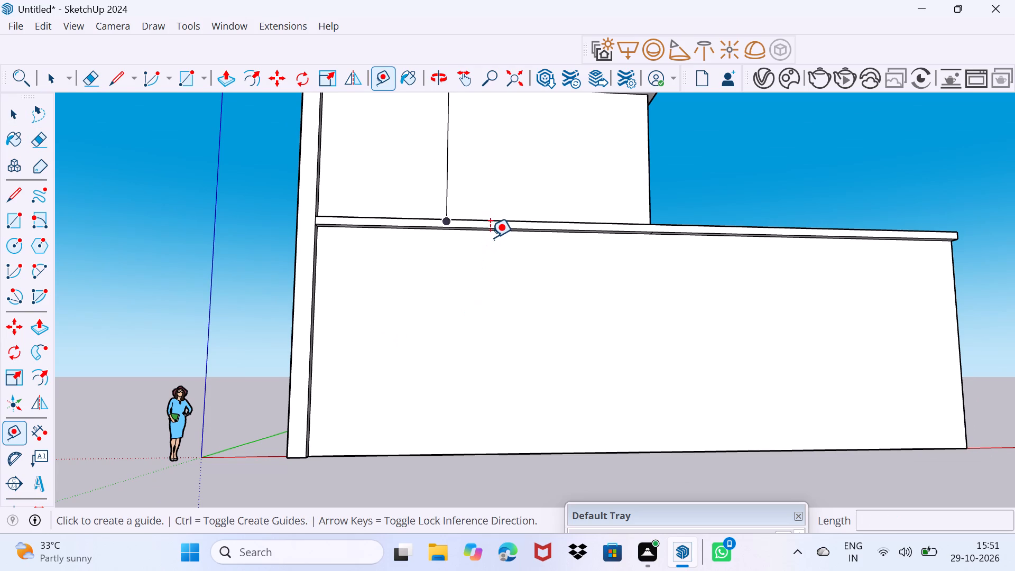
scroll(491, 232, up, 6)
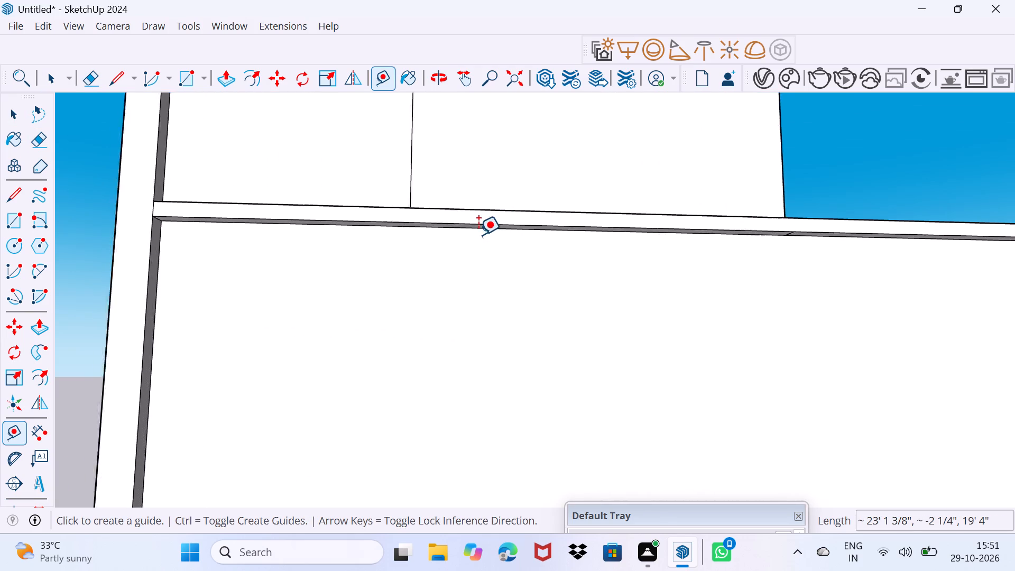
scroll(478, 235, up, 6)
click(505, 224)
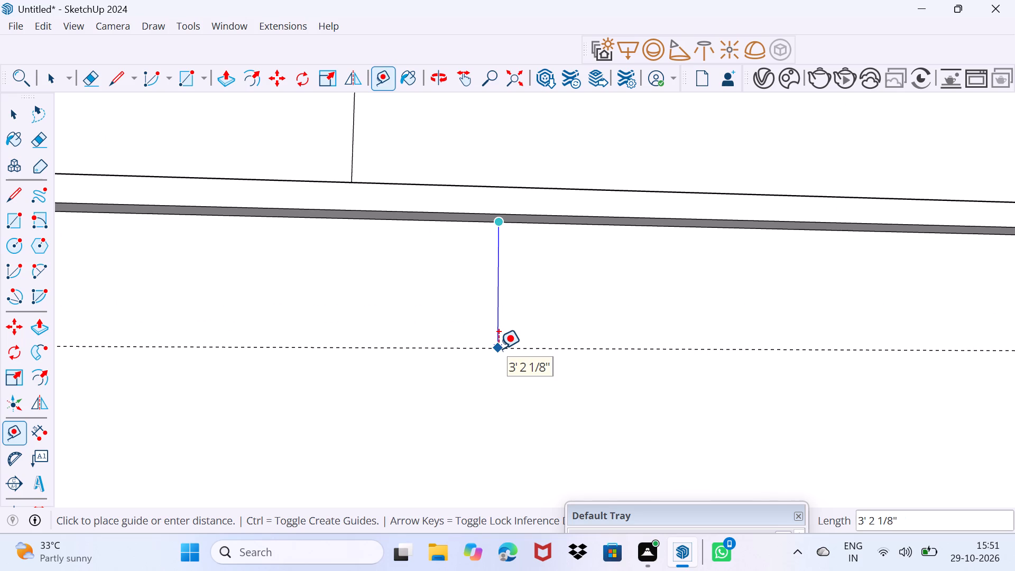
text(10')
key(Return)
Measure the height from the horizontal guide down to the lower wall's bottom edge.
scroll(499, 354, down, 2)
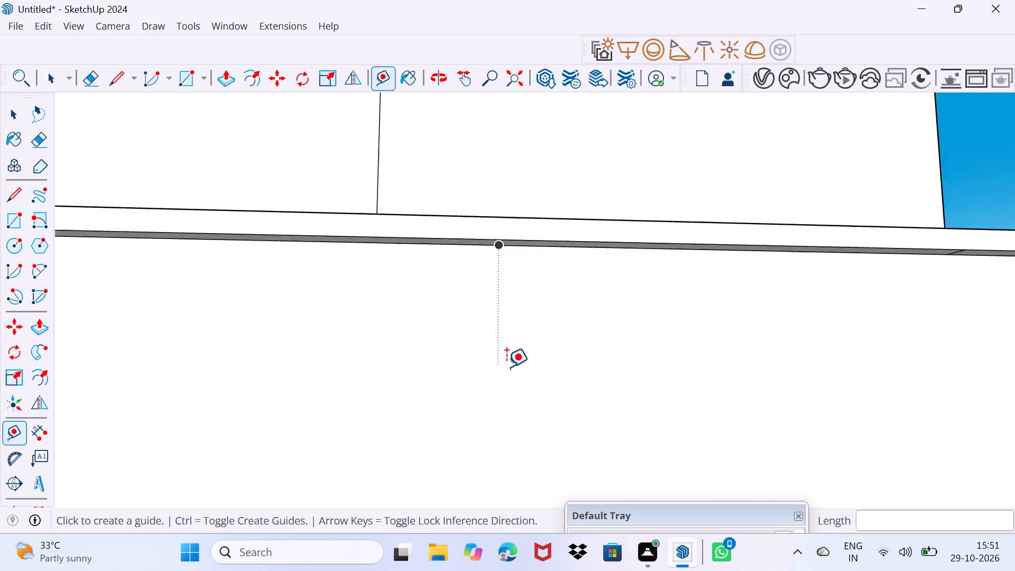
scroll(506, 367, down, 9)
middle_drag(647, 457, 619, 454)
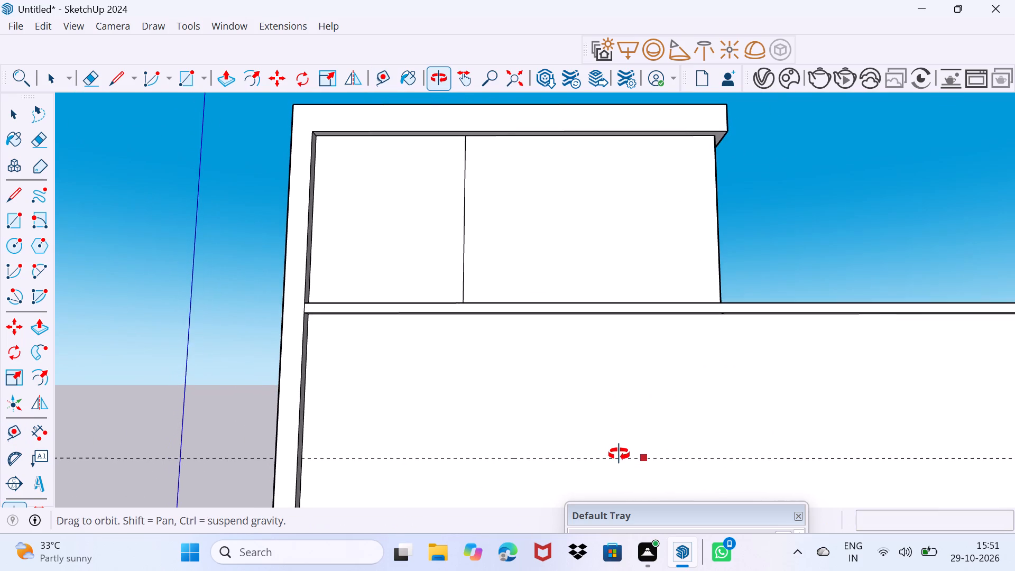
middle_drag(619, 454, 632, 454)
key(Escape)
key(Escape)
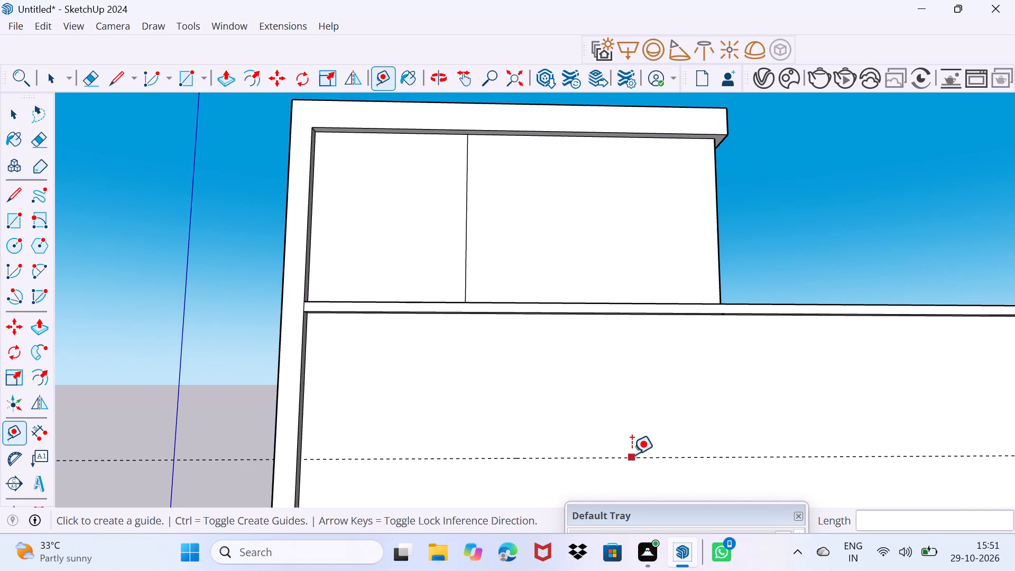
middle_drag(632, 454, 606, 412)
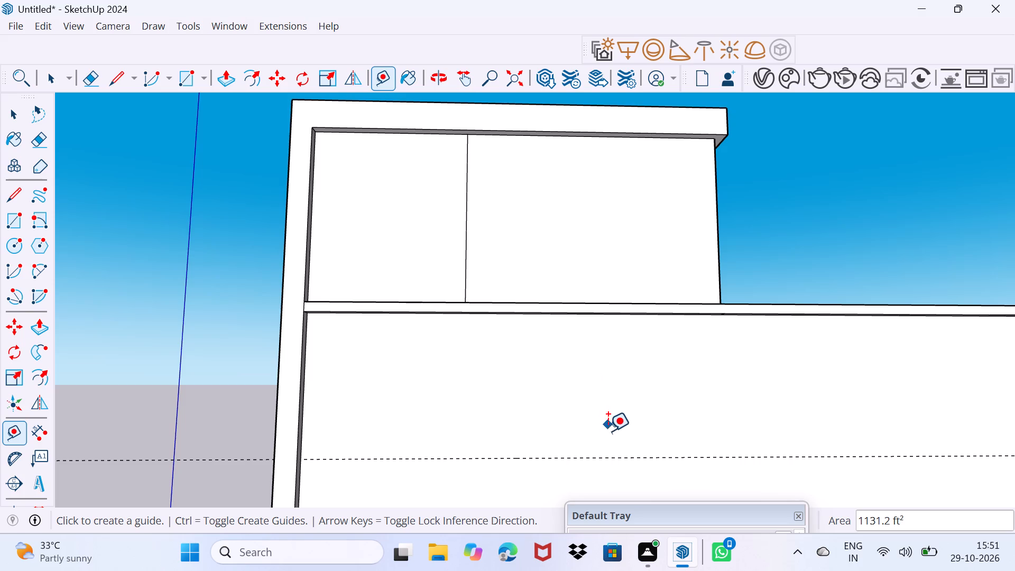
scroll(608, 434, down, 2)
shift+middle_drag(621, 456, 491, 223)
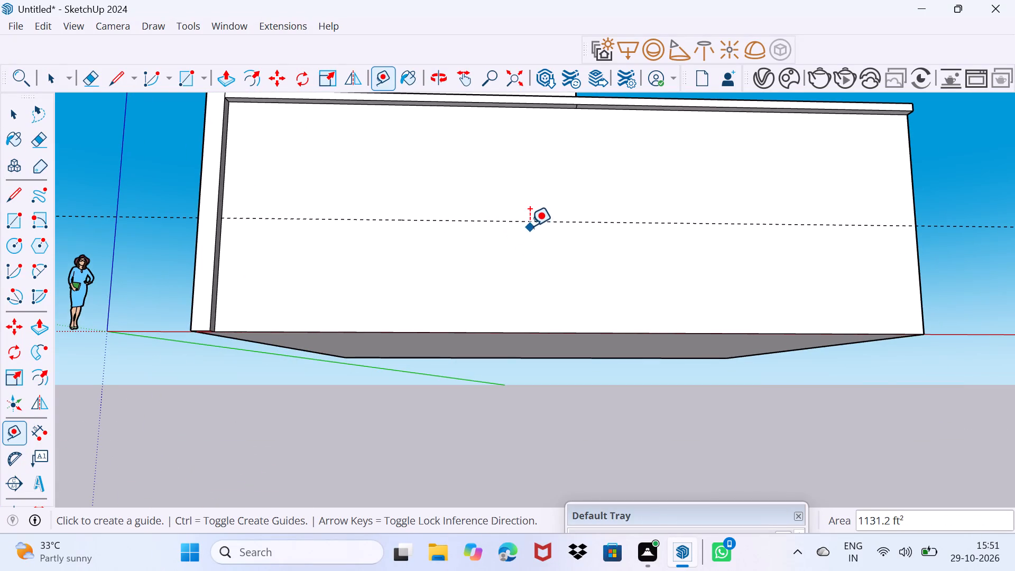
click(530, 223)
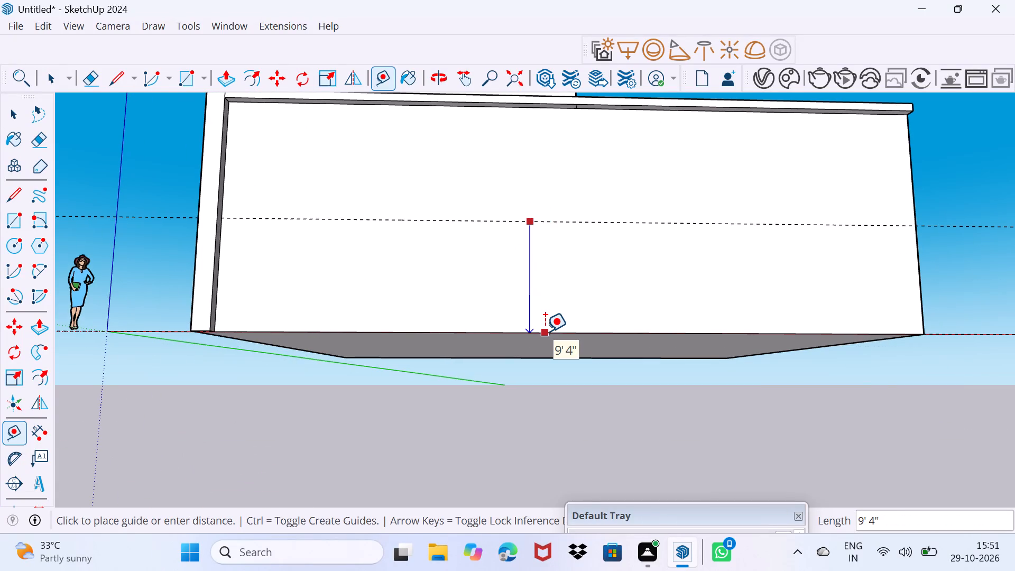
key(space)
Push/Pull the building's bottom face slightly downward to extend the lower storey and corner column.
click(546, 346)
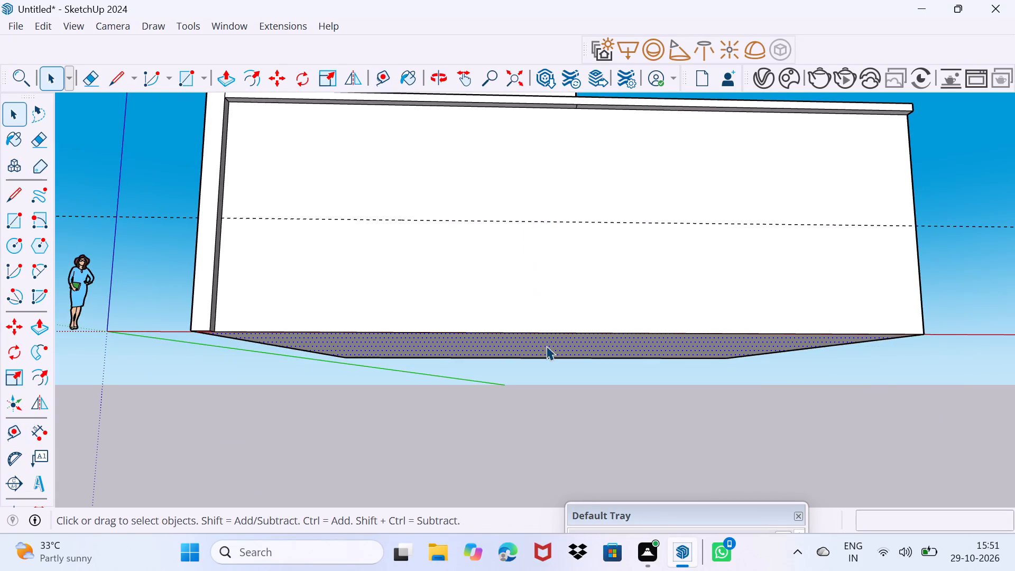
key(p)
click(546, 346)
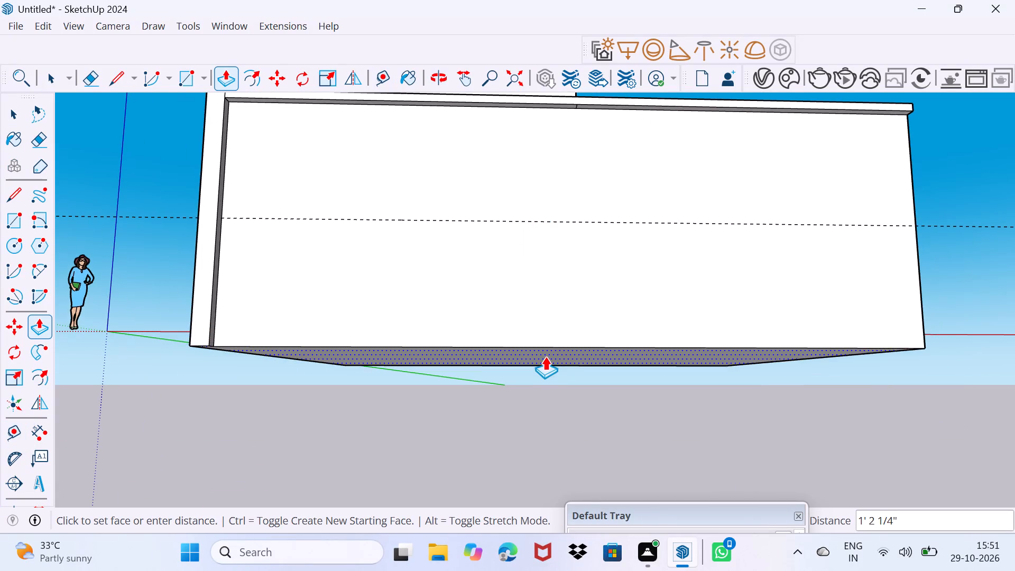
click(545, 365)
key(space)
drag(537, 376, 542, 364)
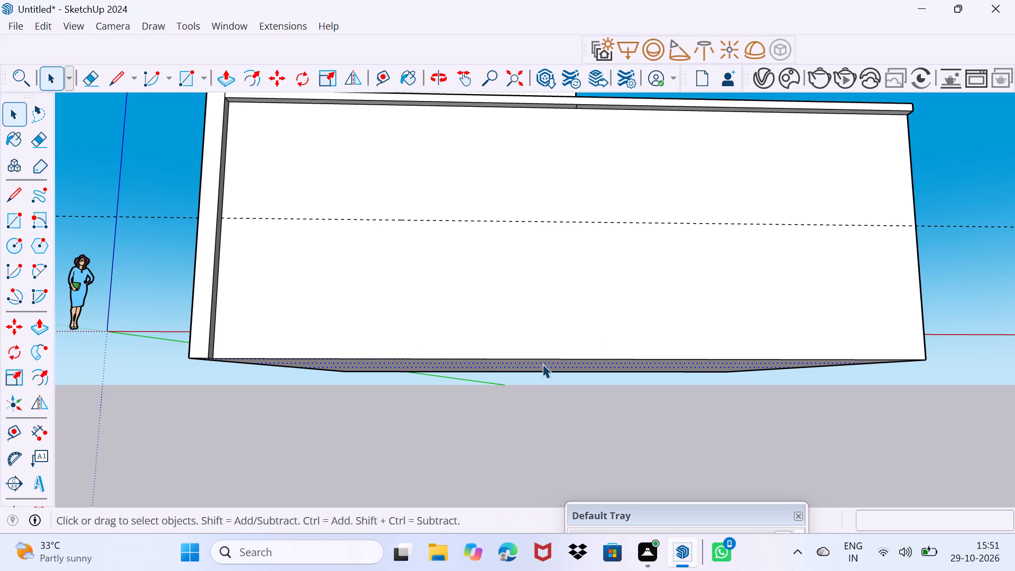
drag(542, 364, 564, 316)
Draw a 10' line down from the ledge, aligned with the upper divider, and continue it about 47' 7" along the guide to the wall's end.
middle_drag(556, 308, 549, 374)
scroll(552, 330, down, 1)
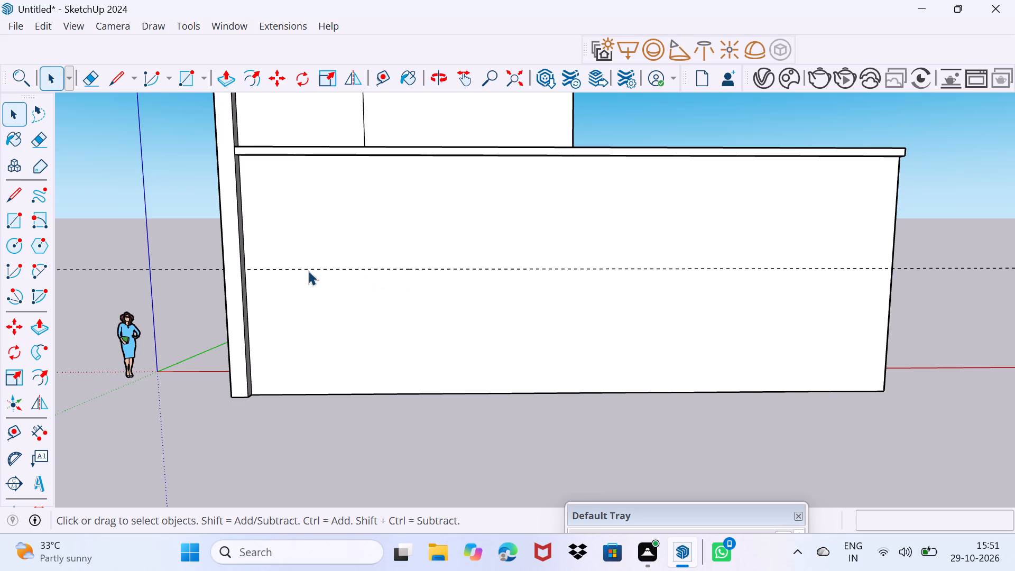
key(l)
key(Return)
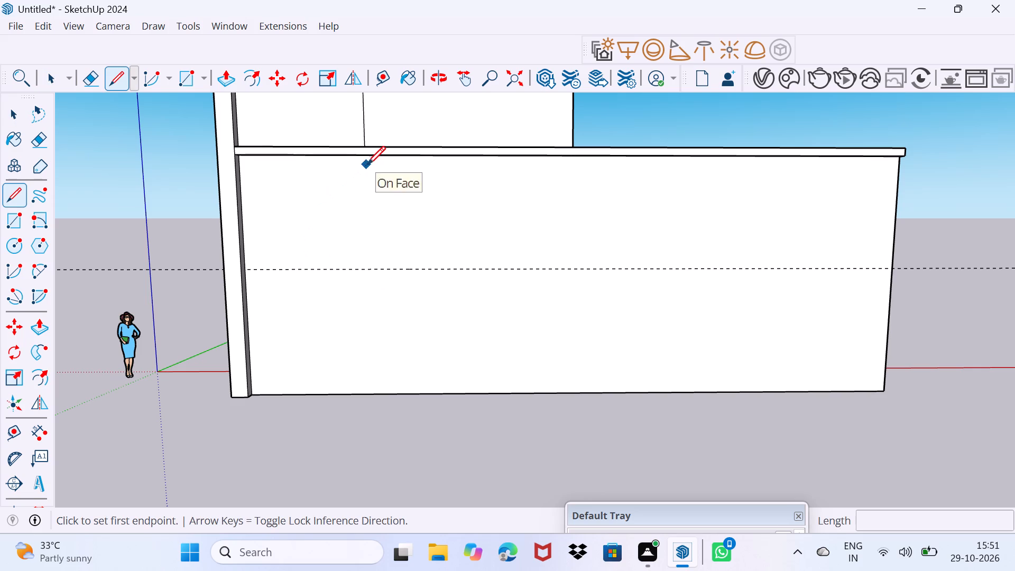
middle_drag(365, 162, 372, 124)
scroll(372, 150, up, 2)
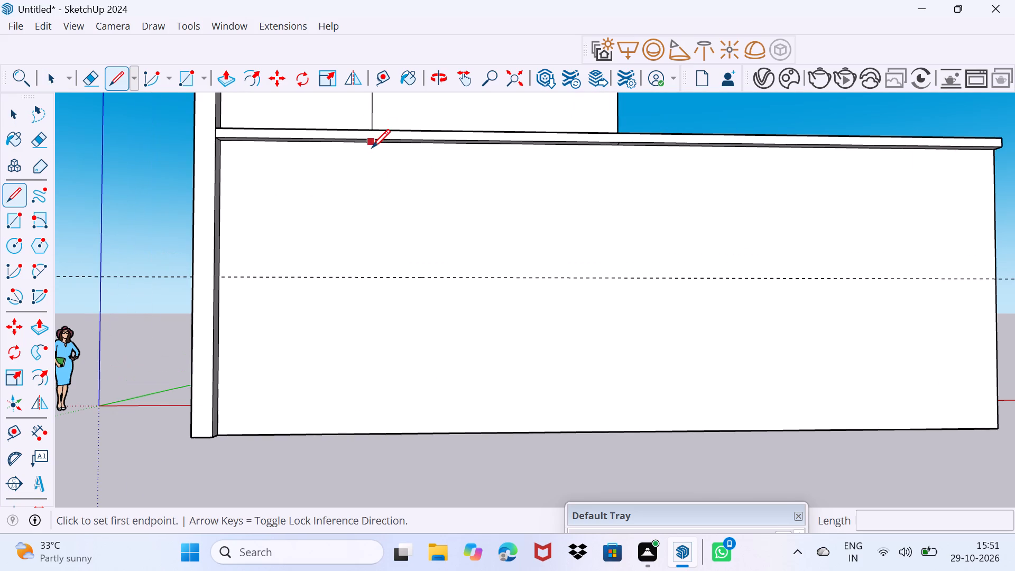
click(372, 145)
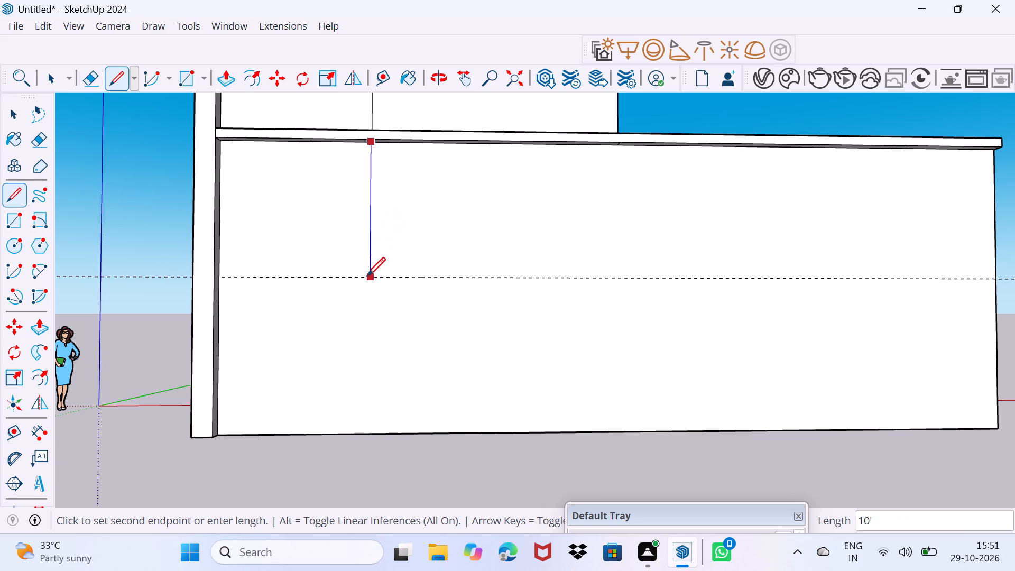
click(367, 277)
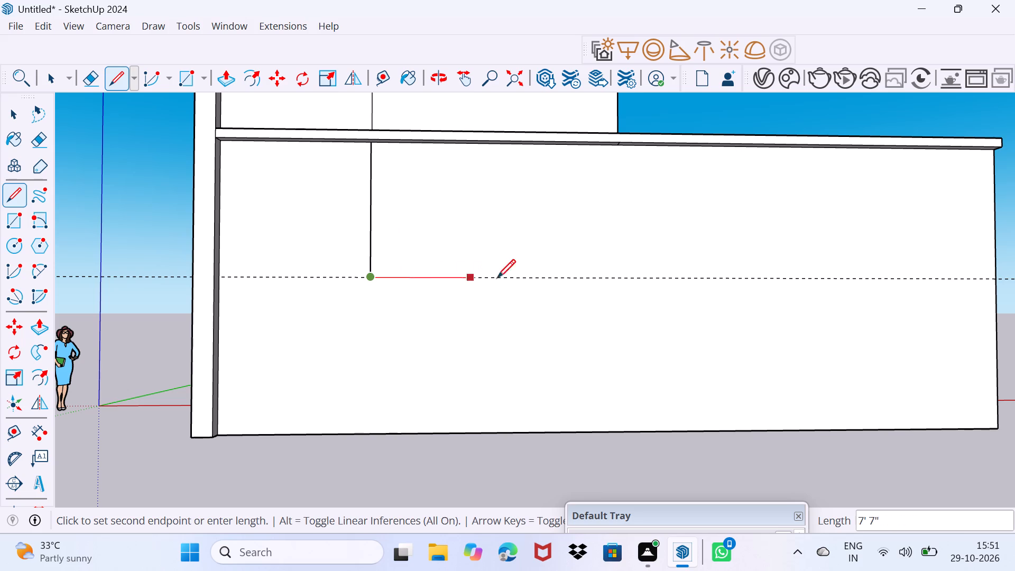
scroll(603, 274, down, 2)
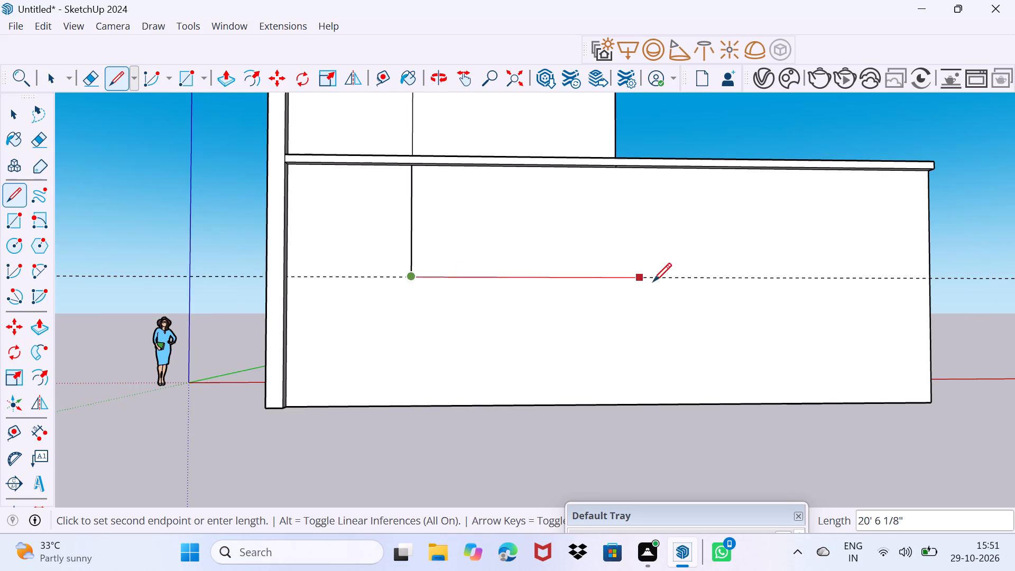
click(929, 283)
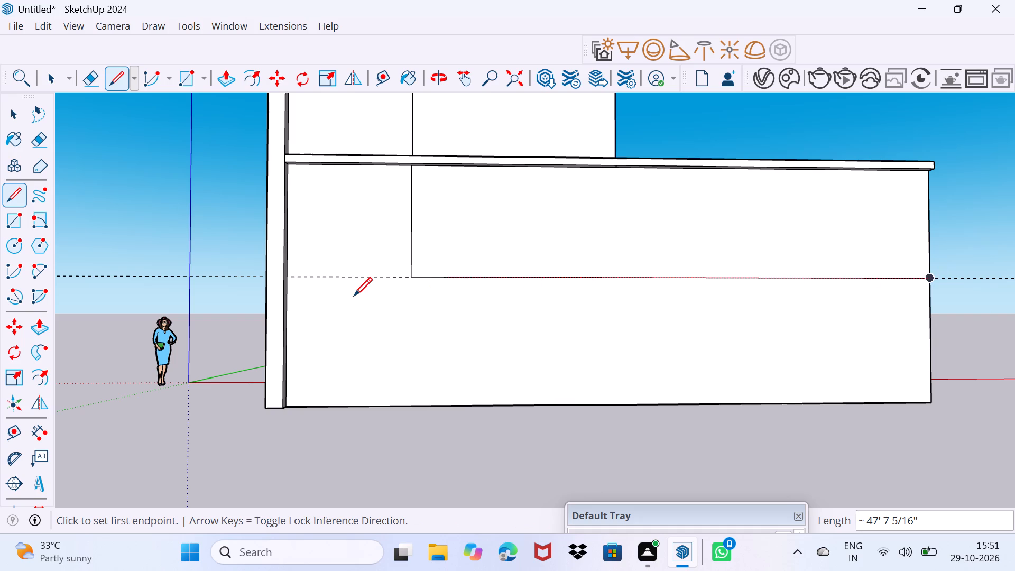
Erase the horizontal guide on the lower wall.
key(space)
key(e)
drag(340, 262, 341, 316)
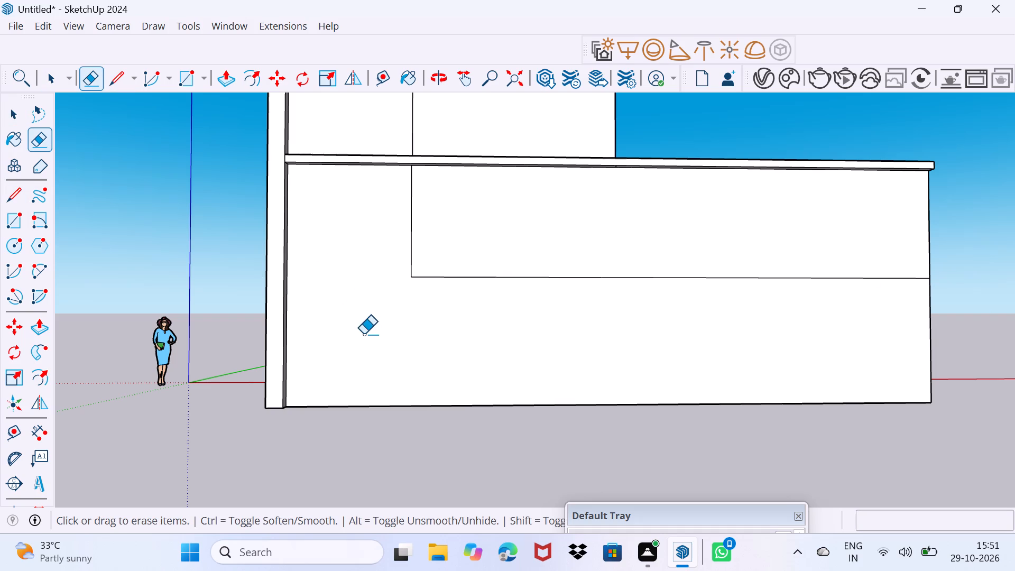
Copy the long horizontal line on the lower wall about 1' 9 1/2" downward to outline a narrow band.
middle_drag(407, 328, 390, 368)
key(space)
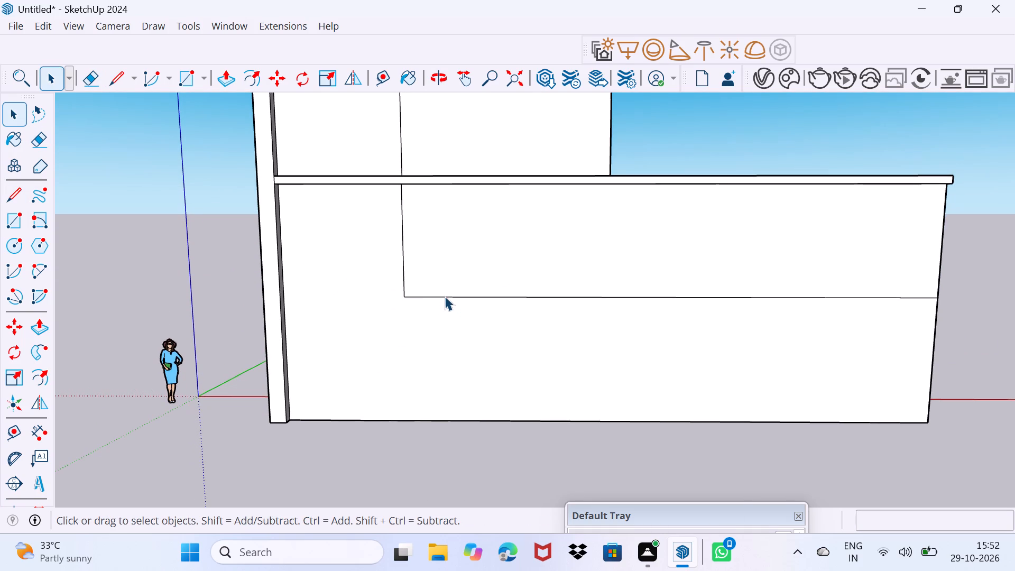
click(445, 296)
key(m)
click(402, 299)
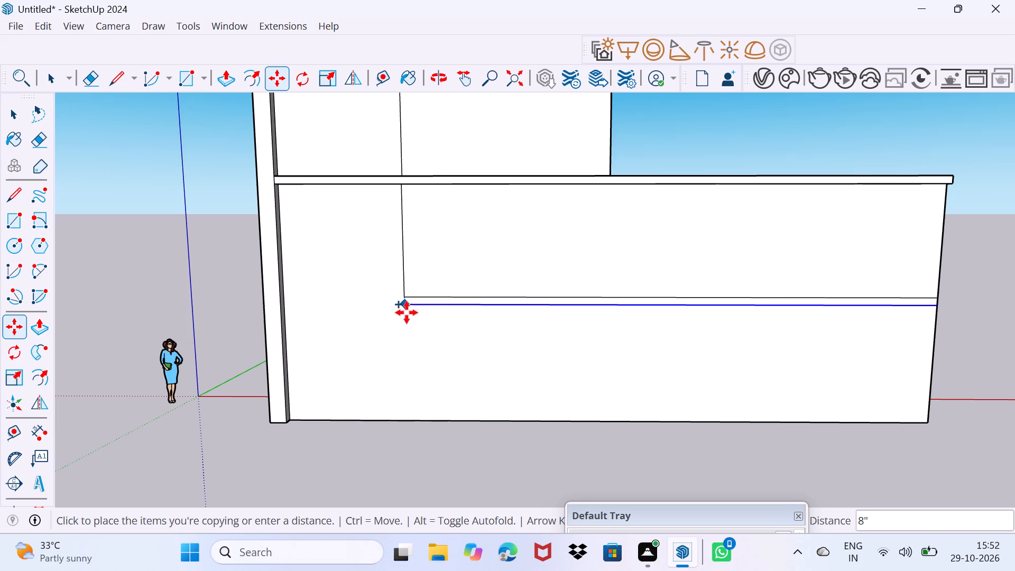
click(407, 317)
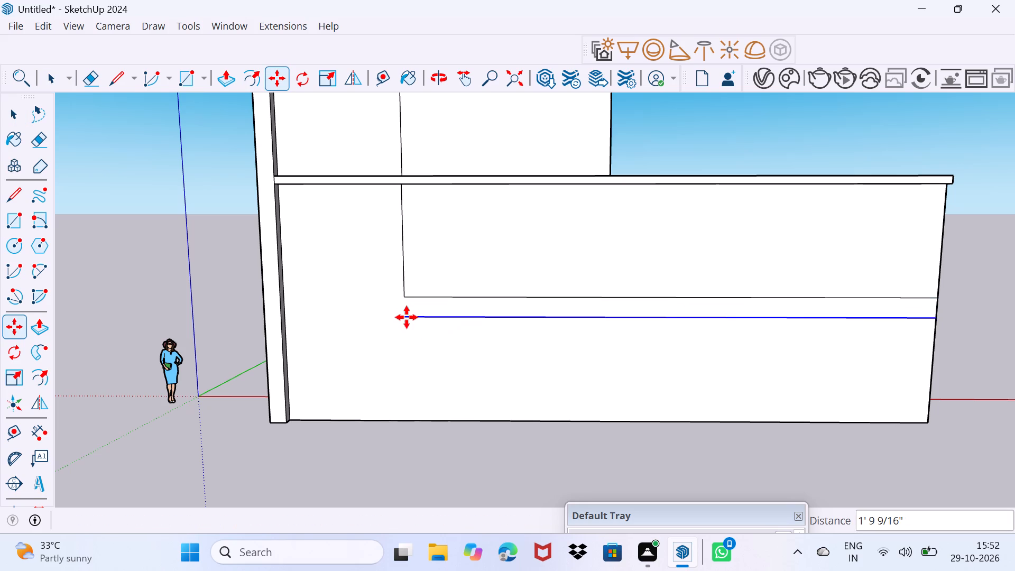
key(space)
drag(421, 309, 439, 286)
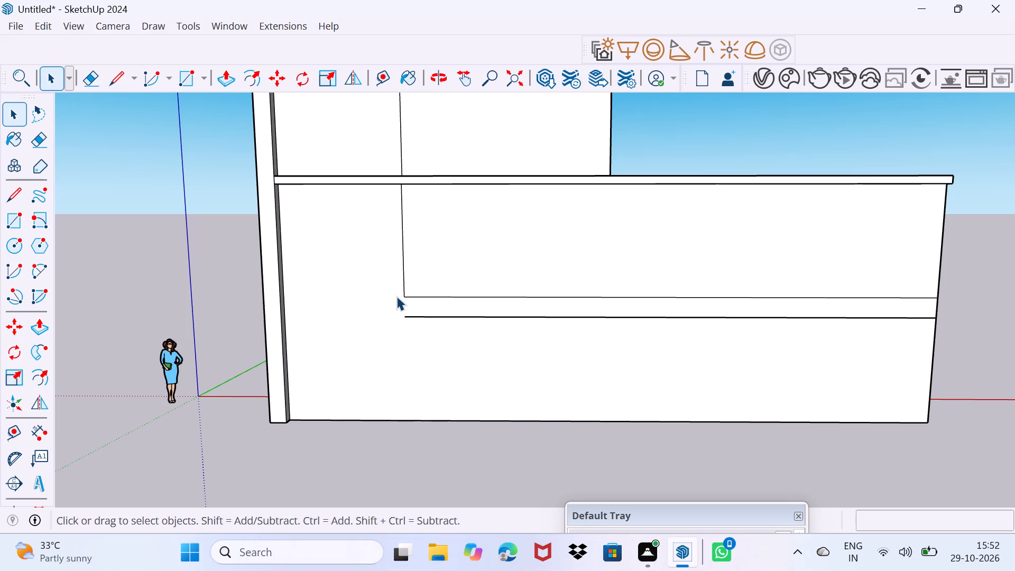
Close the band's end nearest the corner column with a short vertical line joining its two horizontal edges.
key(l)
click(402, 293)
click(407, 322)
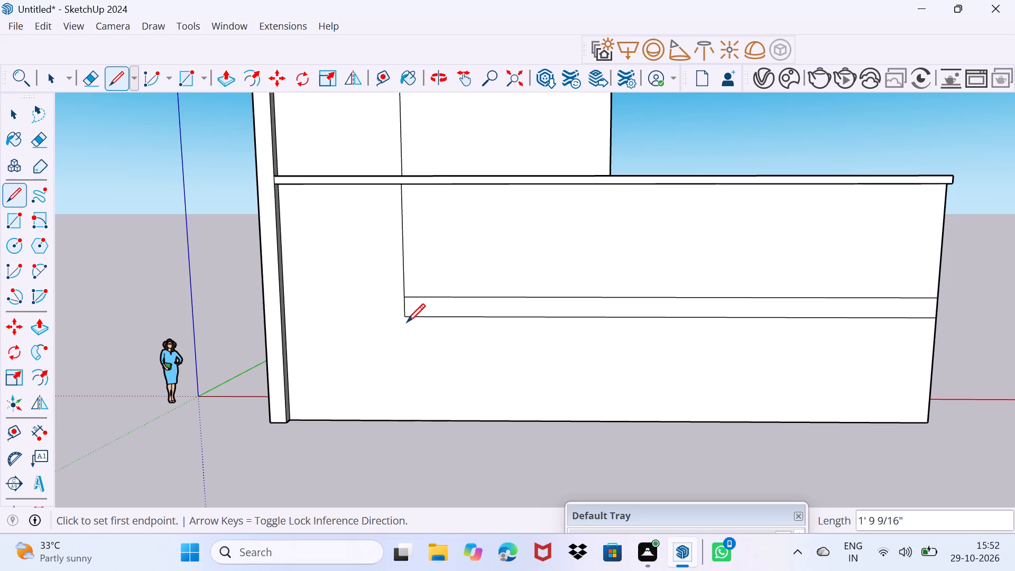
key(space)
Draw a 10' vertical line from the ledge's underside to the band's upper edge, just beyond the upper storey's end.
key(l)
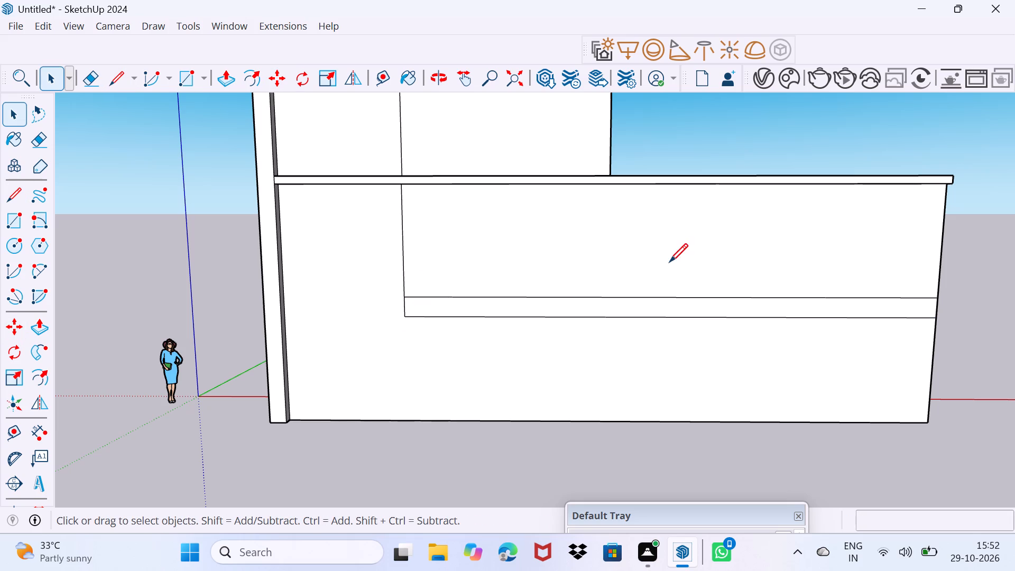
scroll(647, 194, up, 2)
middle_drag(643, 202, 636, 192)
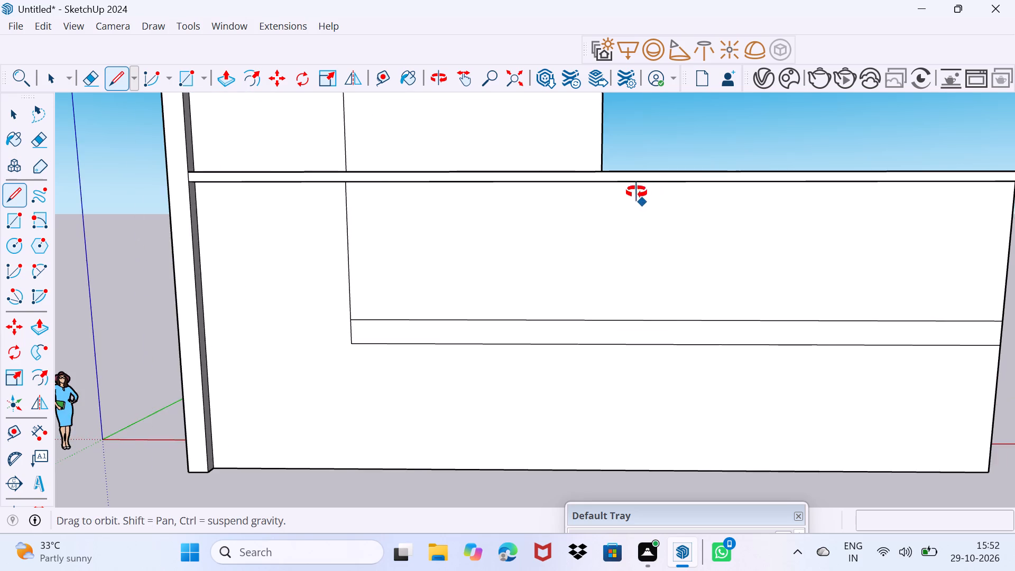
middle_drag(636, 192, 603, 125)
click(658, 187)
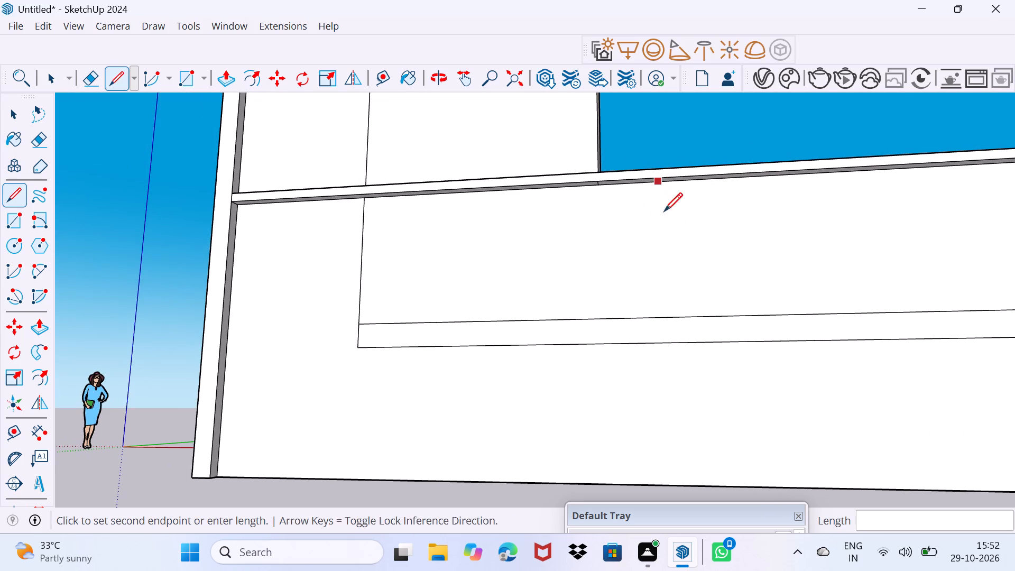
click(660, 314)
scroll(661, 311, down, 3)
key(space)
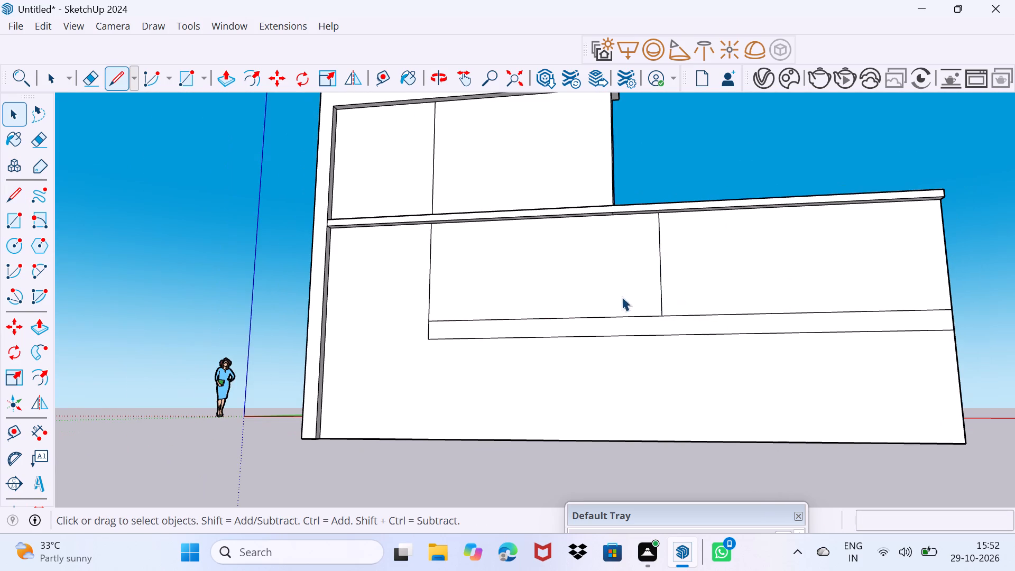
Erase the short stray edge on the ledge's underside below the upper storey's end.
scroll(626, 241, up, 17)
key(e)
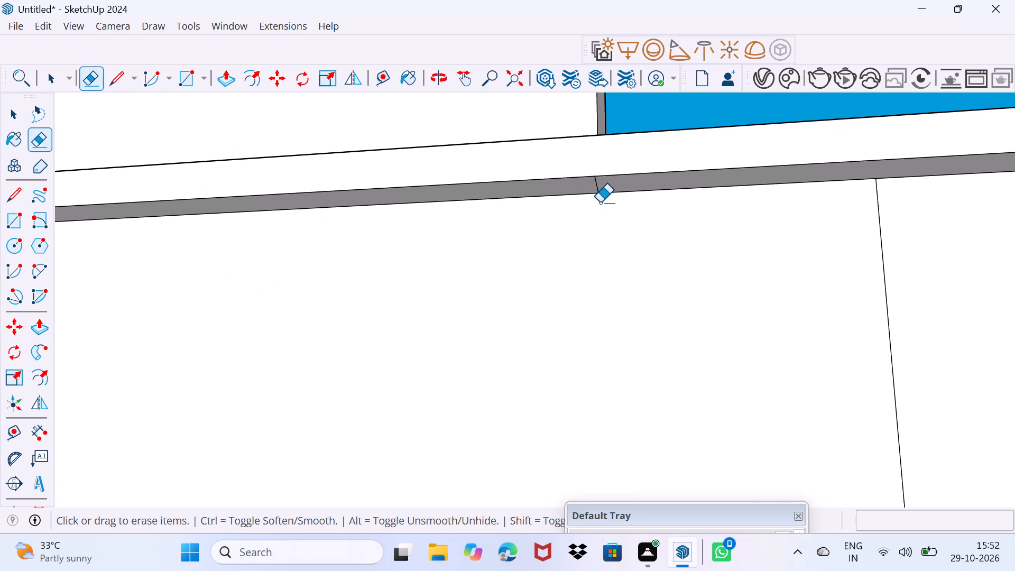
click(596, 185)
key(space)
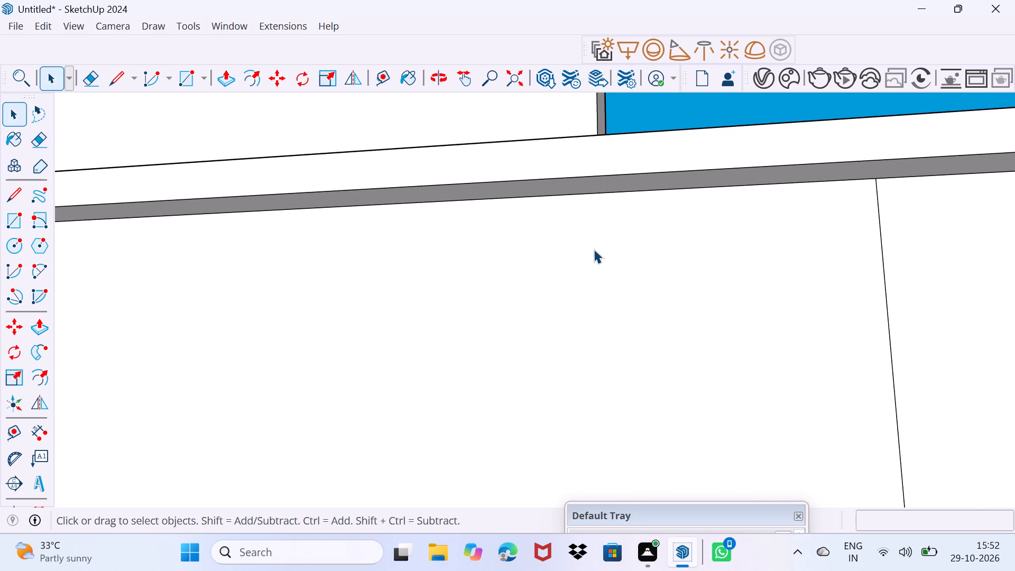
Push the lower wall's end panel, above the band and beyond the vertical line, inward about 18' 5" to form a deep recess.
scroll(594, 249, down, 12)
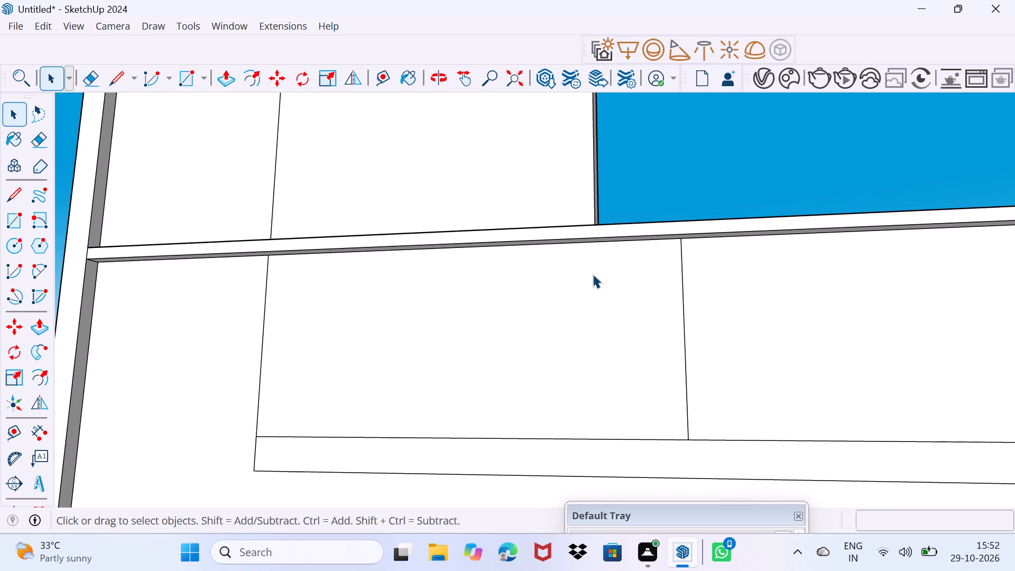
scroll(812, 253, down, 3)
scroll(856, 305, down, 2)
middle_drag(860, 323, 438, 356)
middle_drag(451, 363, 508, 394)
click(511, 395)
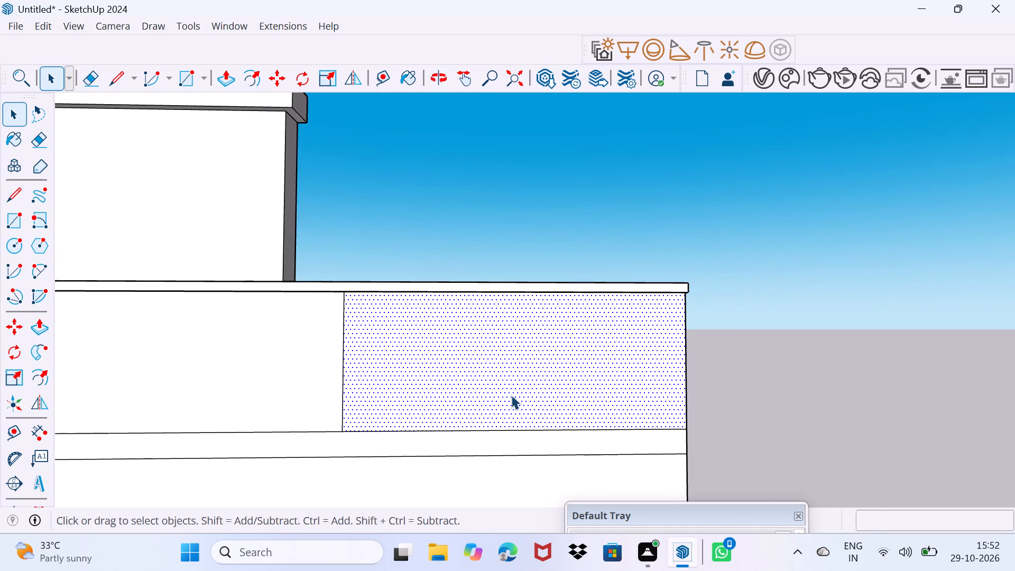
key(p)
click(511, 395)
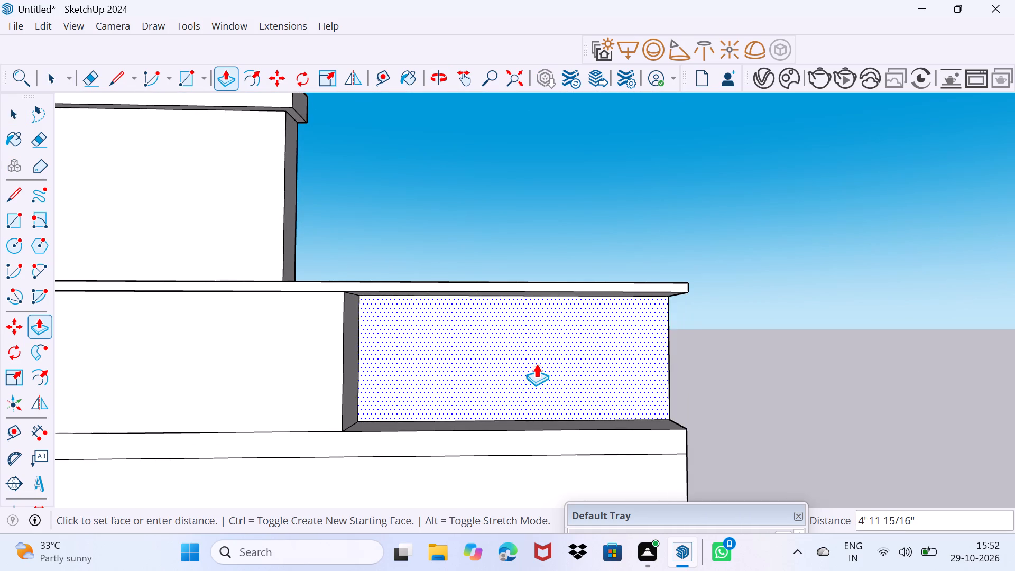
middle_drag(536, 364, 444, 457)
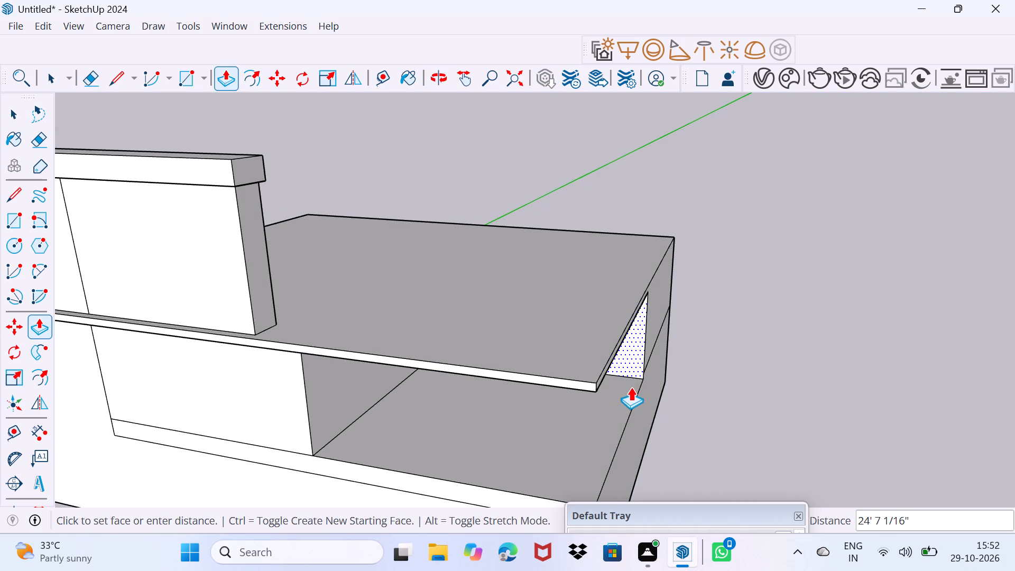
click(611, 410)
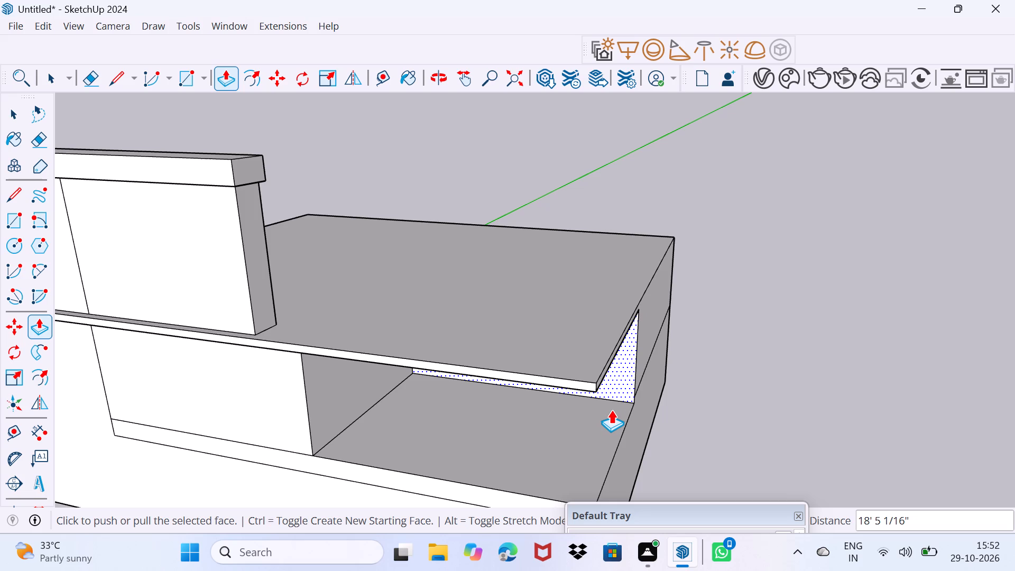
Push the recess's side wall about 1' 7 1/4" toward the corner column to widen the recess.
middle_drag(596, 429, 502, 411)
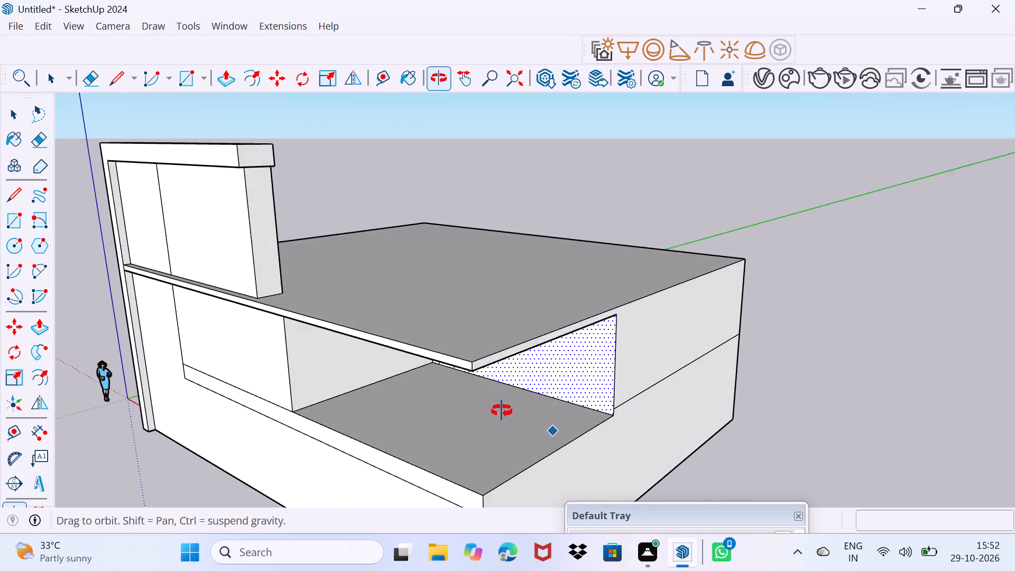
middle_drag(502, 411, 524, 389)
key(Escape)
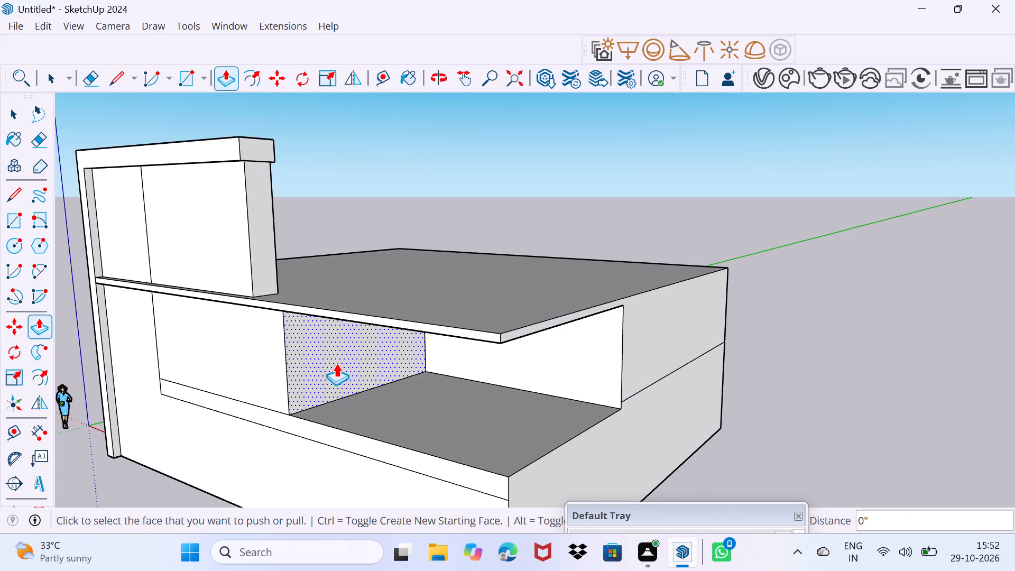
click(336, 363)
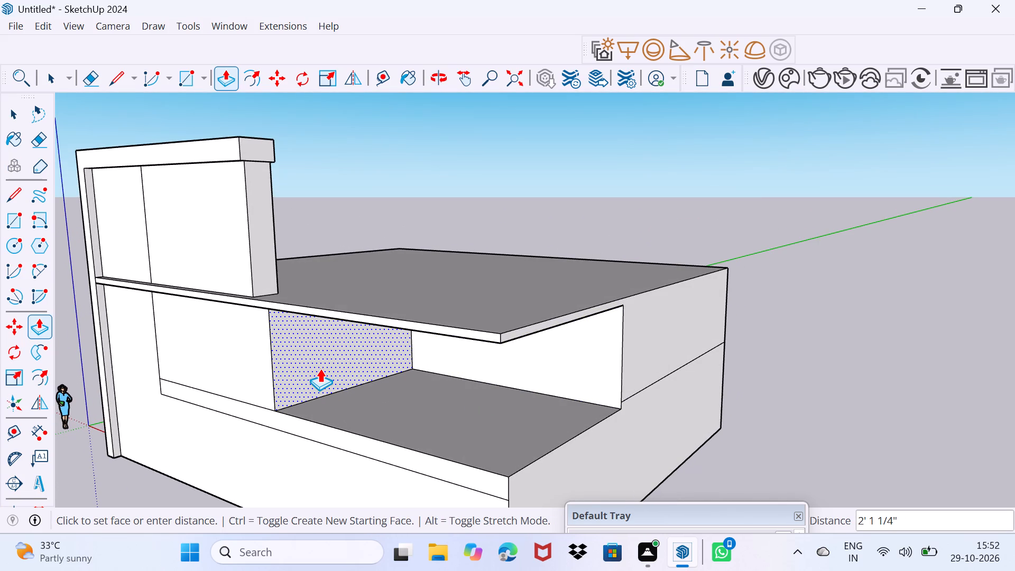
click(322, 373)
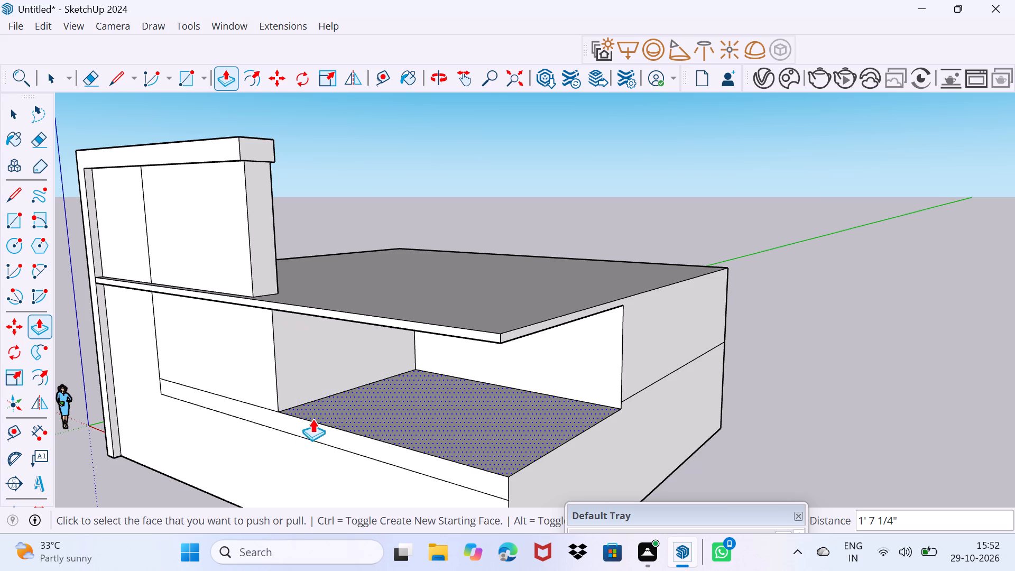
Extrude the horizontal band on the lower front wall outward about 10", in line with the ledge above.
click(311, 432)
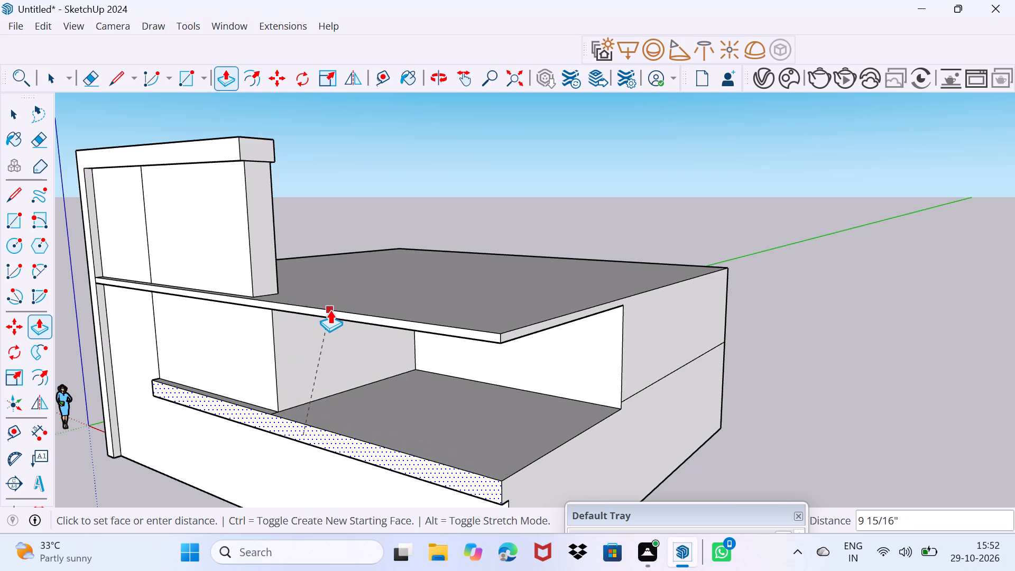
click(330, 310)
Draw a rectangle about 7' 6 1/2" by 1' 11" on the recess floor at its outer front corner.
middle_drag(296, 408, 339, 388)
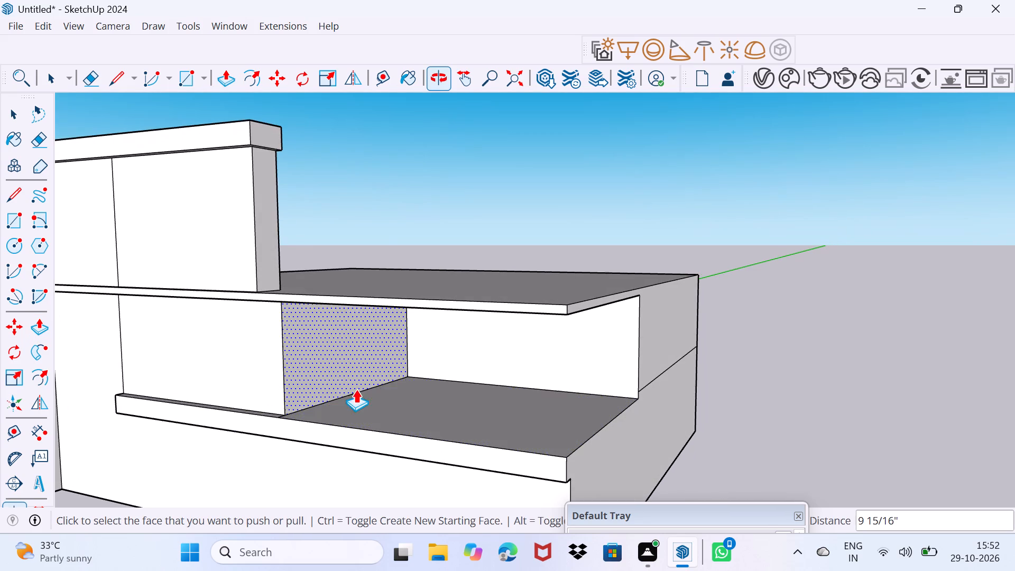
middle_drag(549, 433, 319, 487)
middle_drag(337, 480, 312, 456)
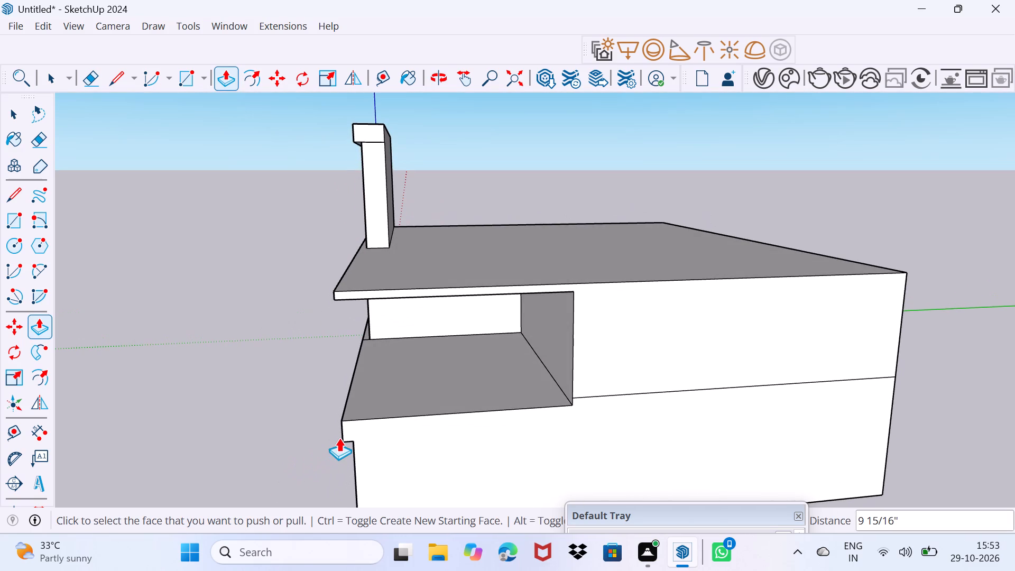
key(space)
middle_drag(357, 428, 378, 437)
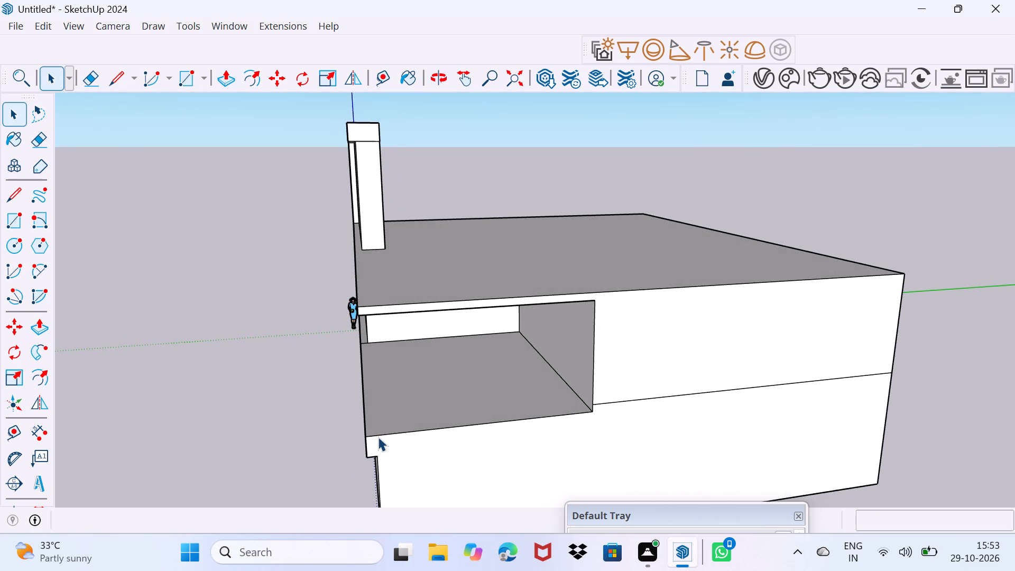
key(r)
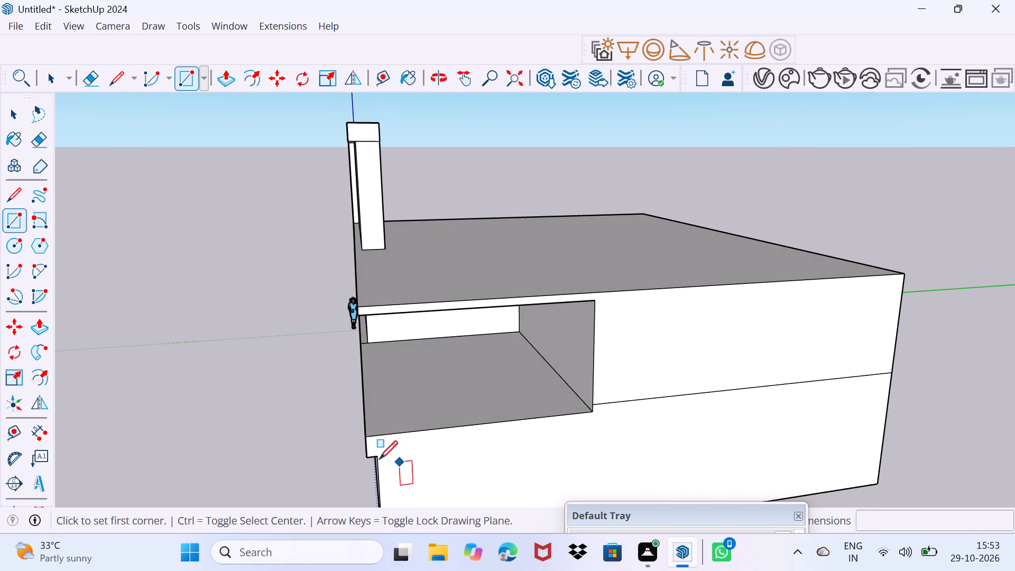
click(366, 438)
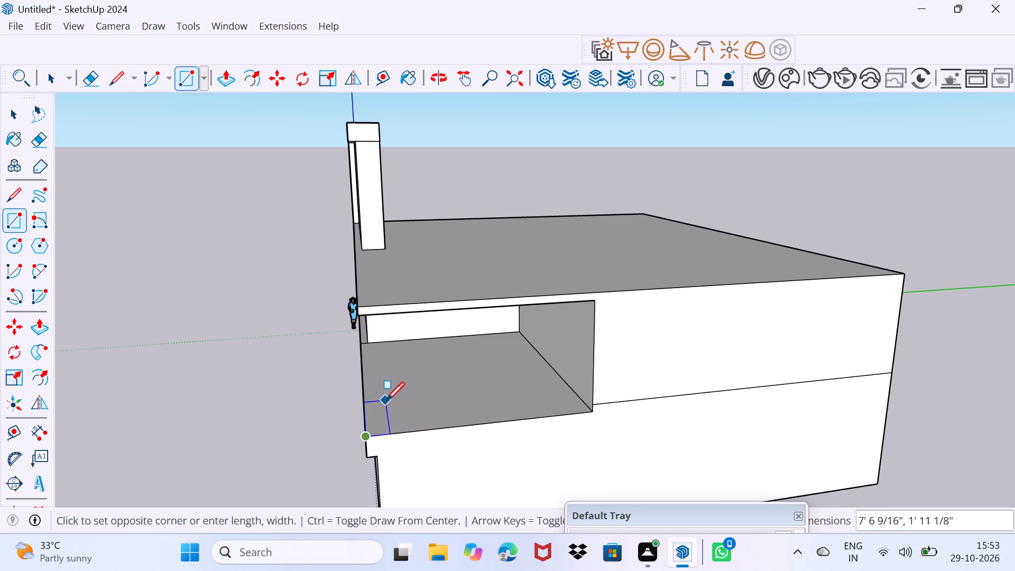
click(383, 400)
key(space)
Extrude the rectangle on the recess floor 10' 8" upward to the ledge to form a column.
click(376, 411)
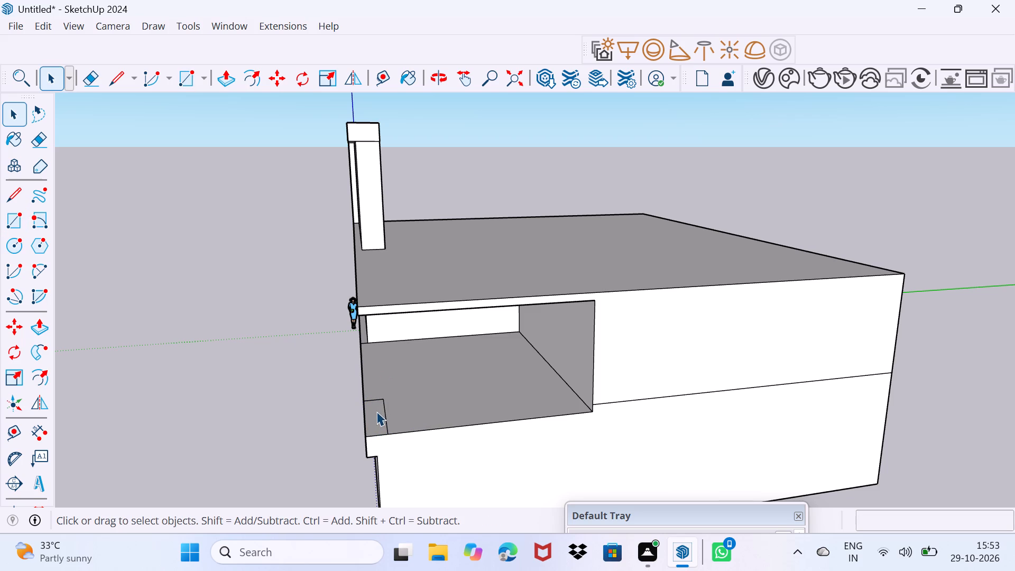
key(p)
click(376, 411)
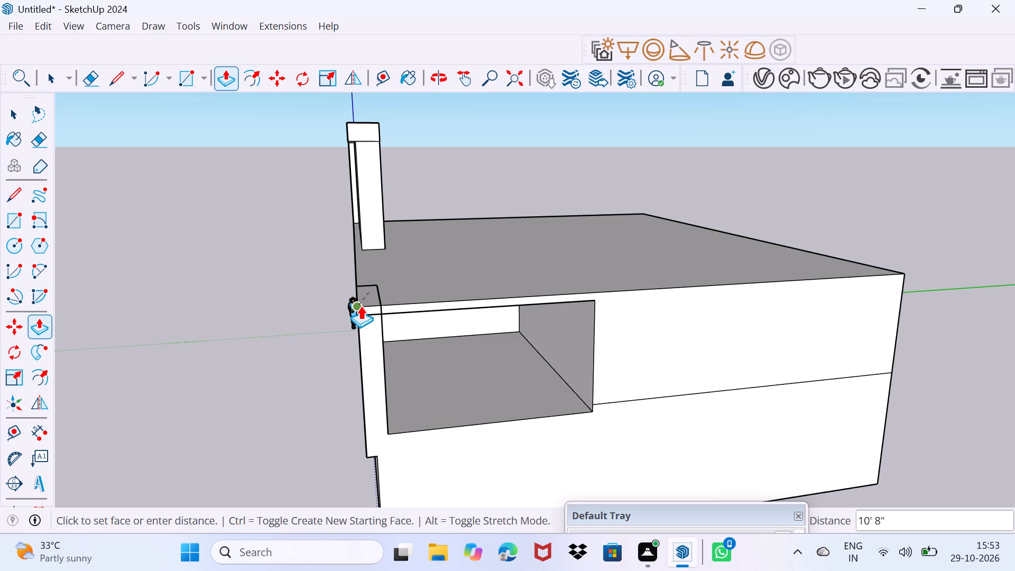
click(362, 317)
Push the new column's rear face 1' 1" toward the front to make the column thinner.
middle_drag(385, 356, 228, 365)
click(366, 353)
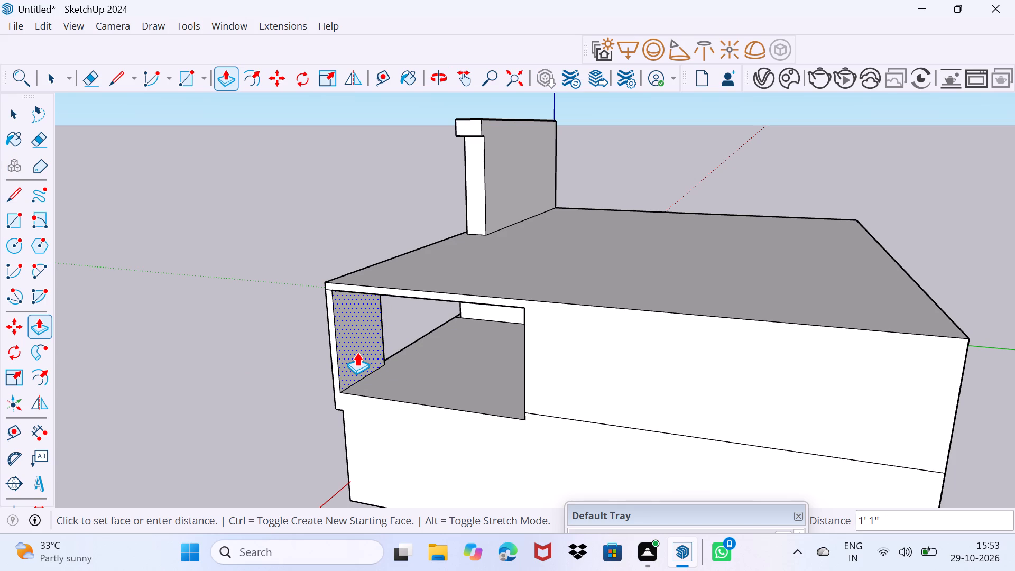
click(357, 352)
Examine the thinned column, the projecting band and the recess from the front, above and the side.
middle_drag(330, 377, 626, 336)
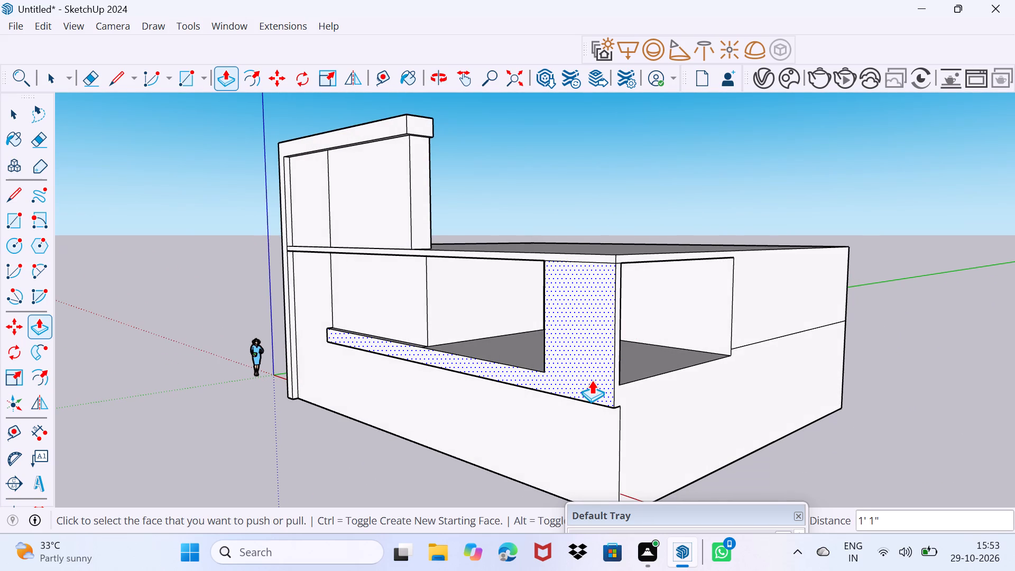
middle_drag(536, 389, 477, 452)
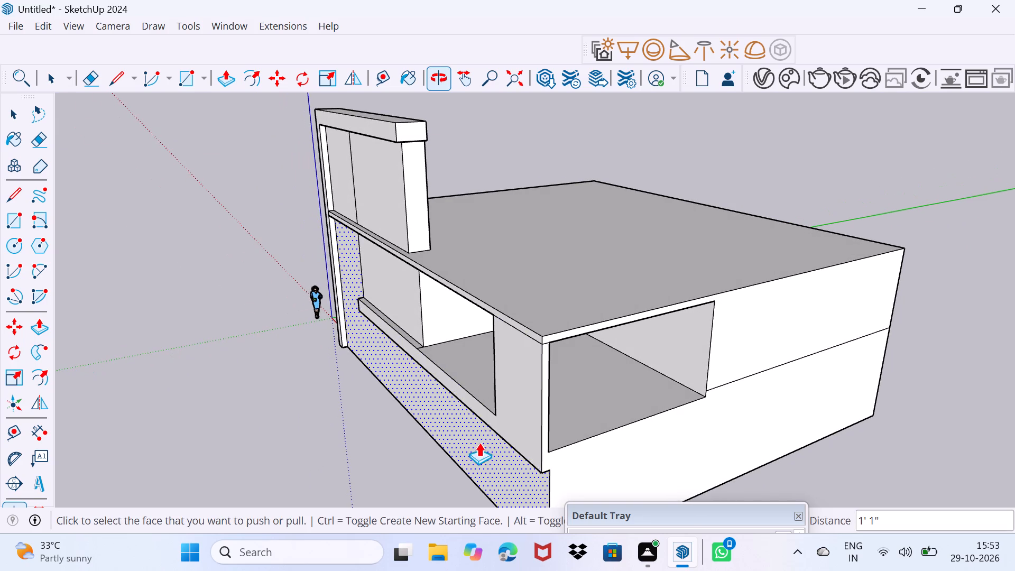
key(space)
scroll(455, 380, up, 2)
middle_drag(454, 377, 391, 394)
scroll(438, 393, up, 2)
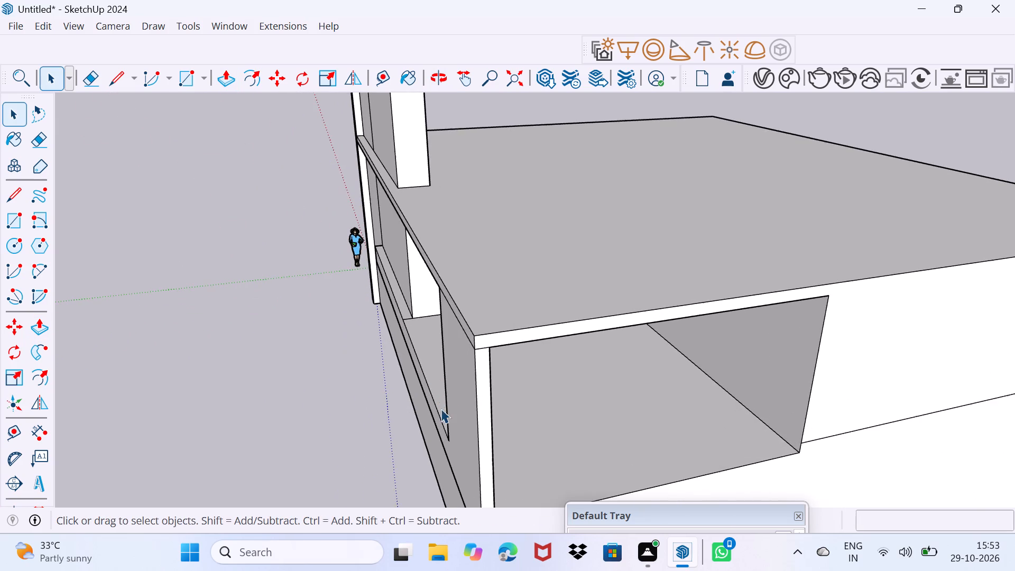
middle_drag(446, 411, 473, 421)
scroll(417, 335, up, 3)
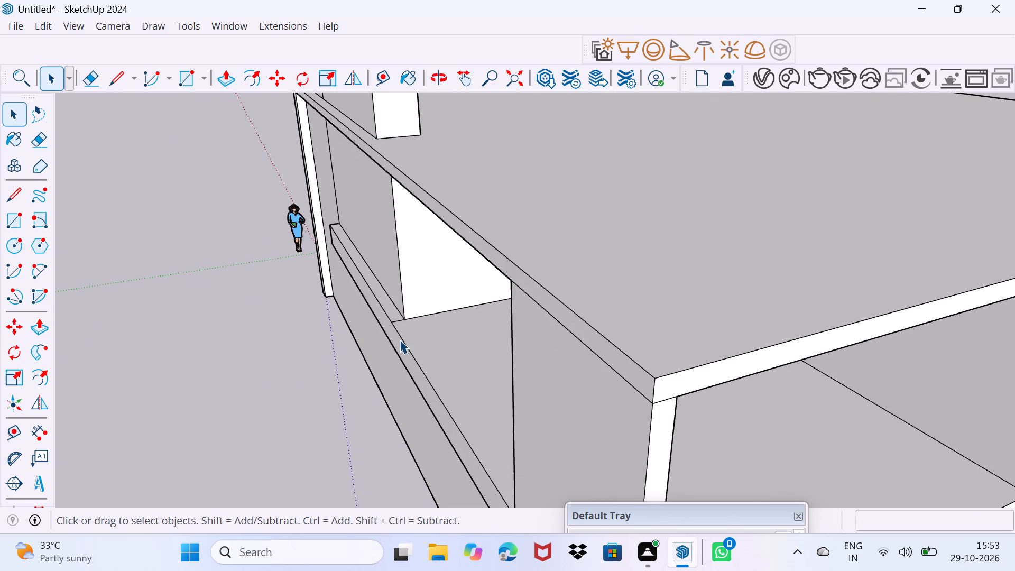
scroll(399, 337, up, 1)
middle_drag(565, 370, 455, 308)
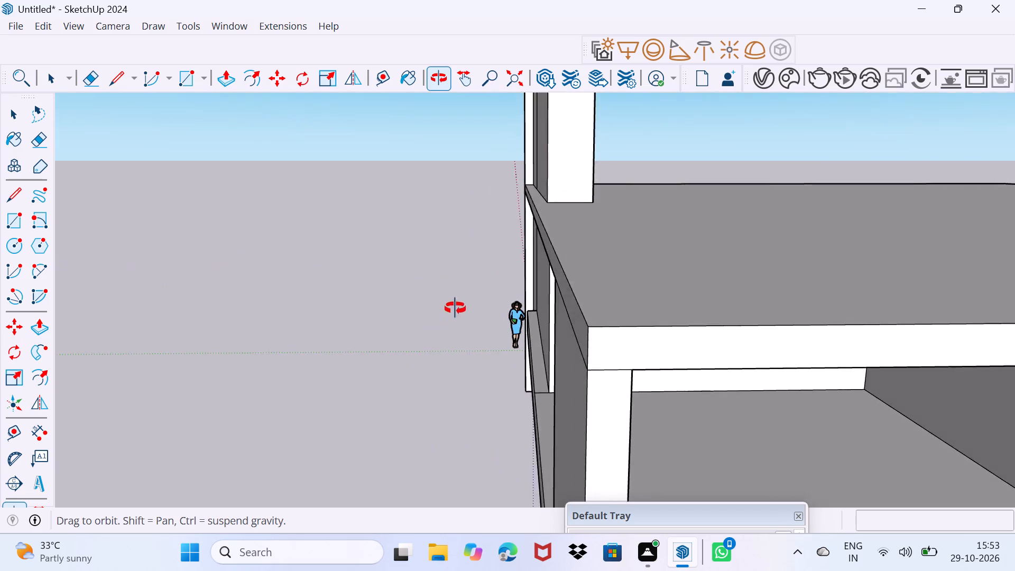
middle_drag(455, 308, 462, 299)
scroll(469, 296, down, 10)
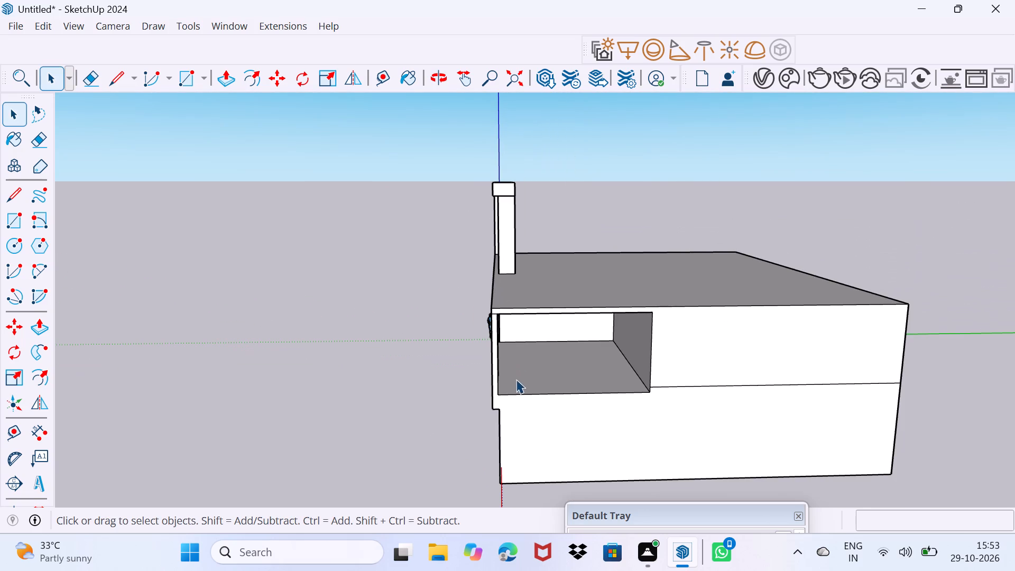
middle_drag(533, 392, 536, 428)
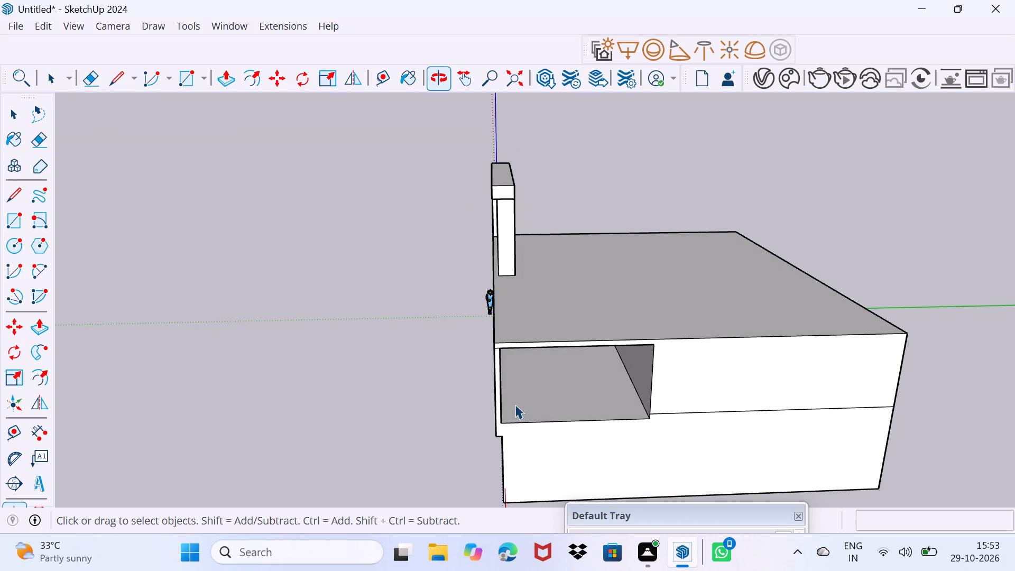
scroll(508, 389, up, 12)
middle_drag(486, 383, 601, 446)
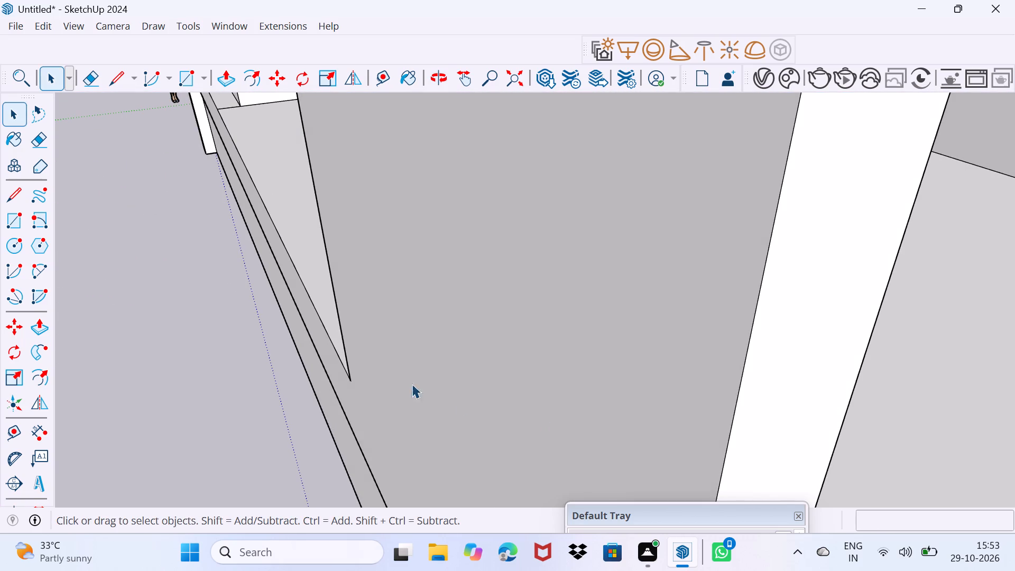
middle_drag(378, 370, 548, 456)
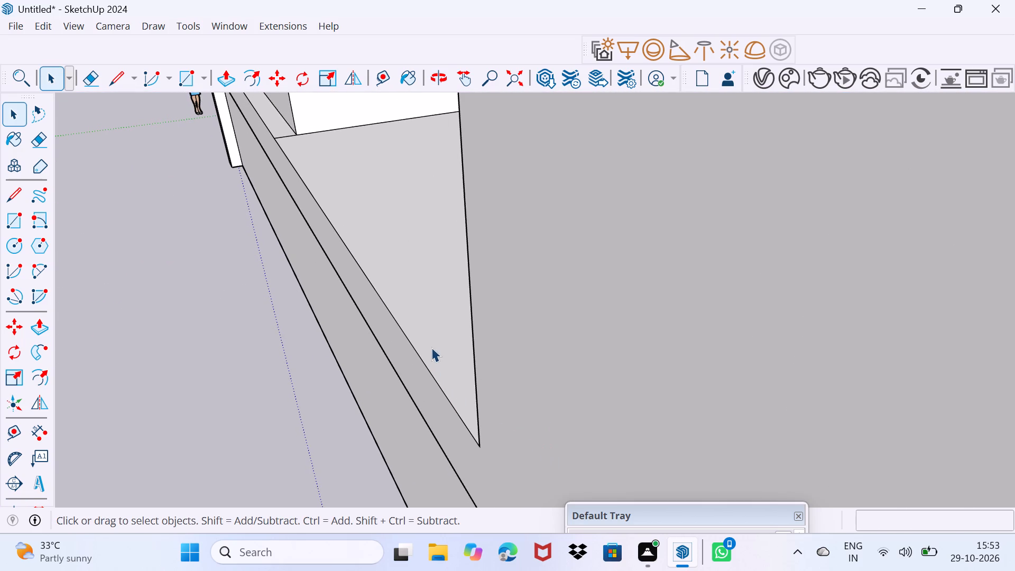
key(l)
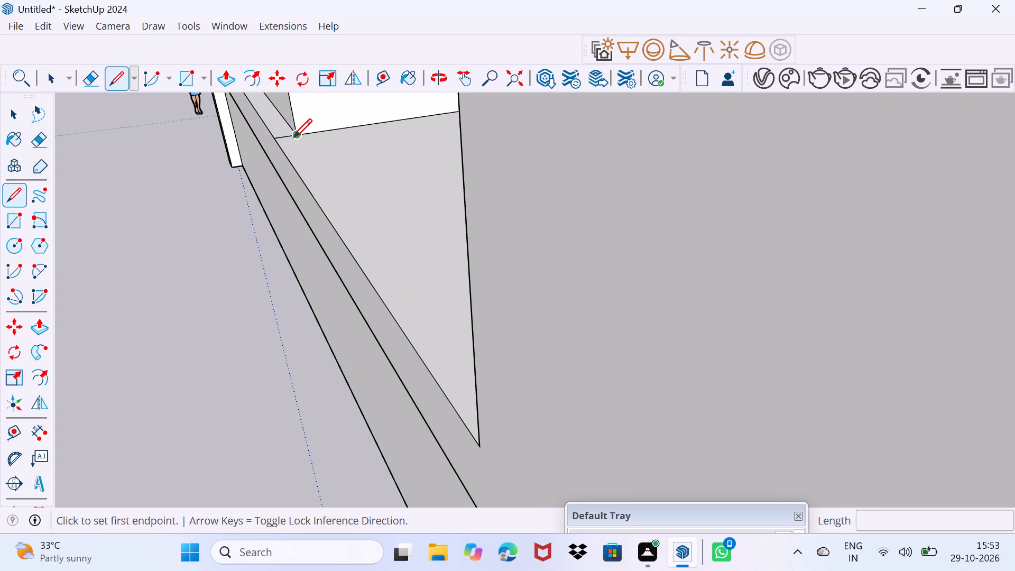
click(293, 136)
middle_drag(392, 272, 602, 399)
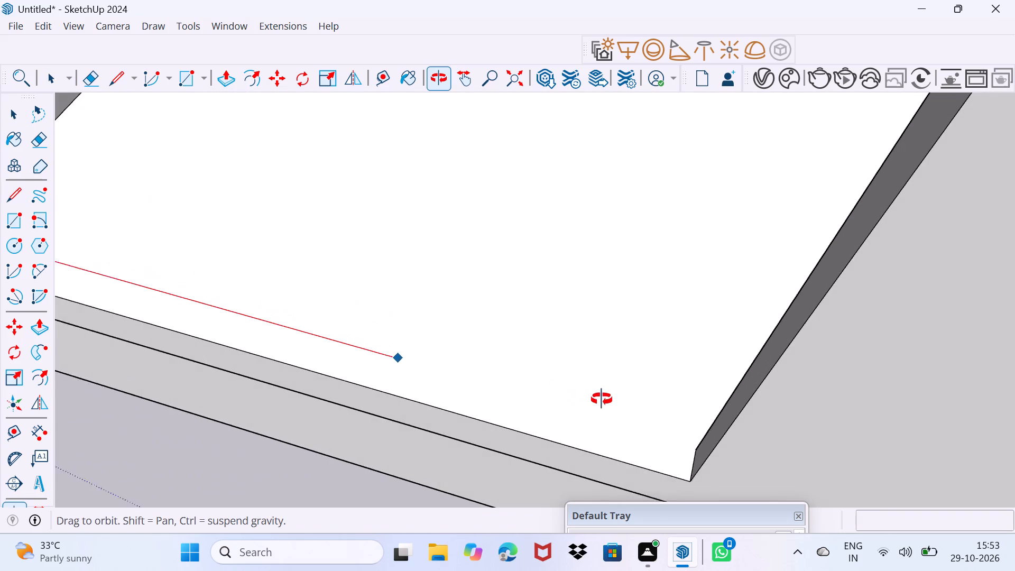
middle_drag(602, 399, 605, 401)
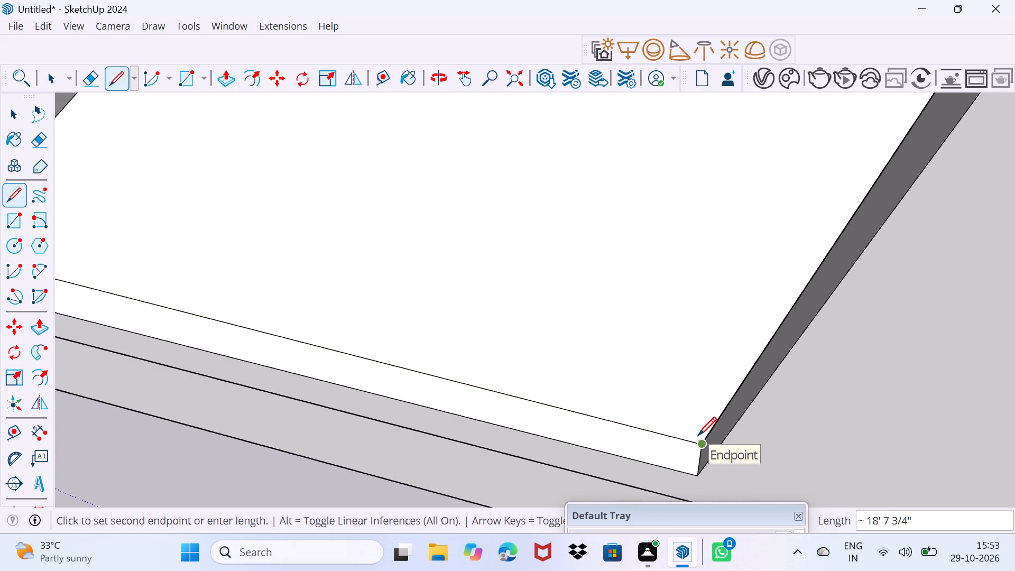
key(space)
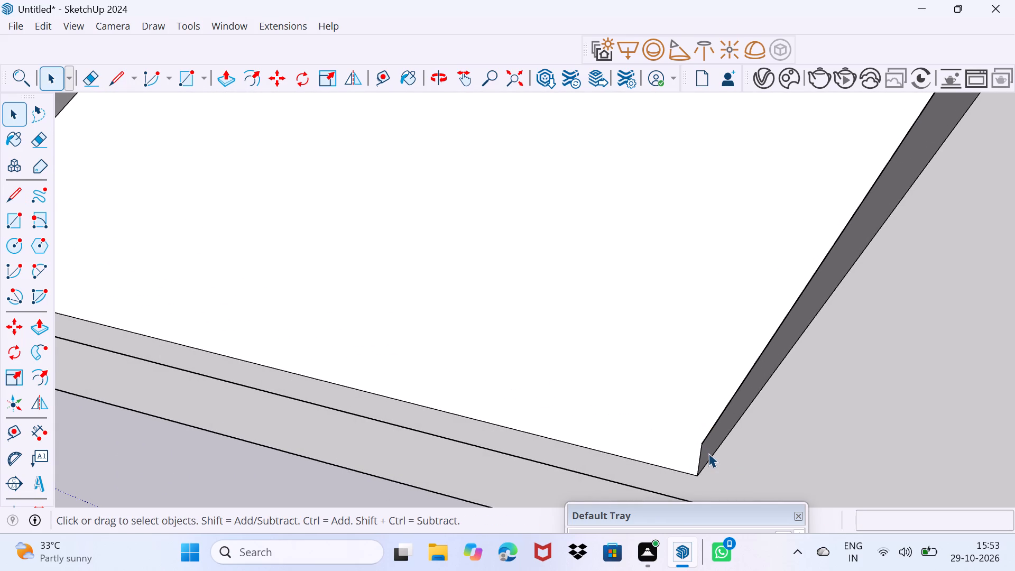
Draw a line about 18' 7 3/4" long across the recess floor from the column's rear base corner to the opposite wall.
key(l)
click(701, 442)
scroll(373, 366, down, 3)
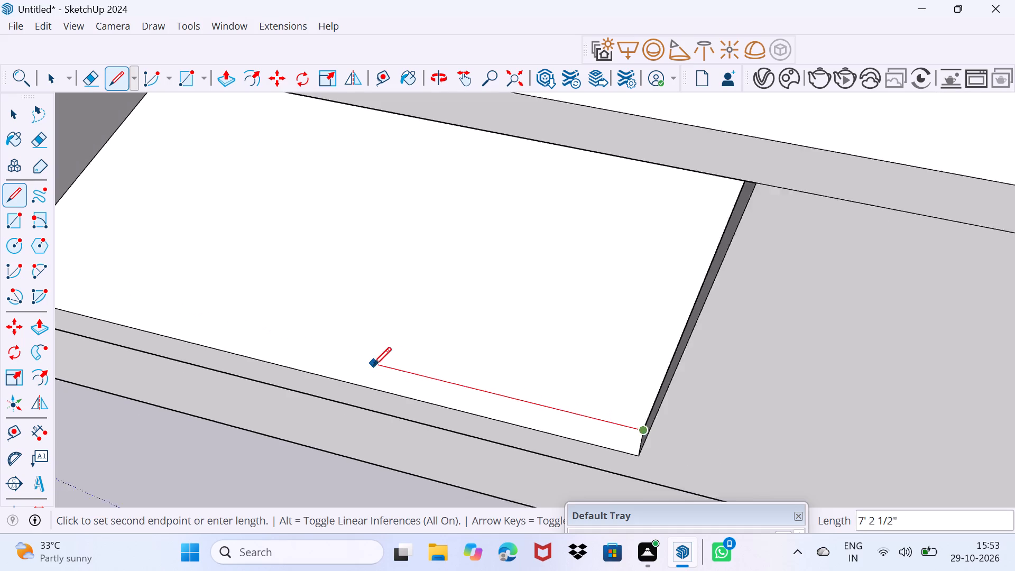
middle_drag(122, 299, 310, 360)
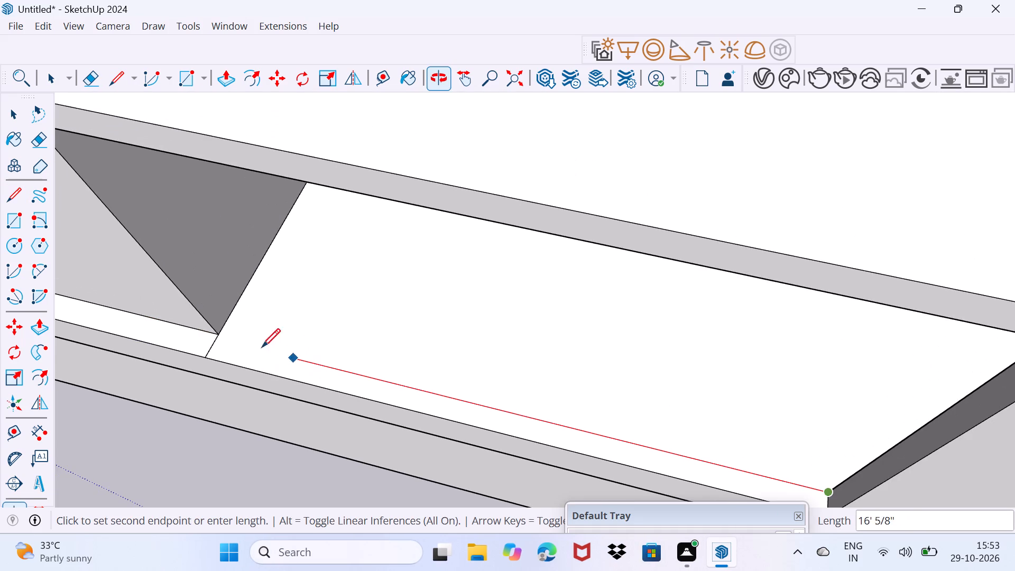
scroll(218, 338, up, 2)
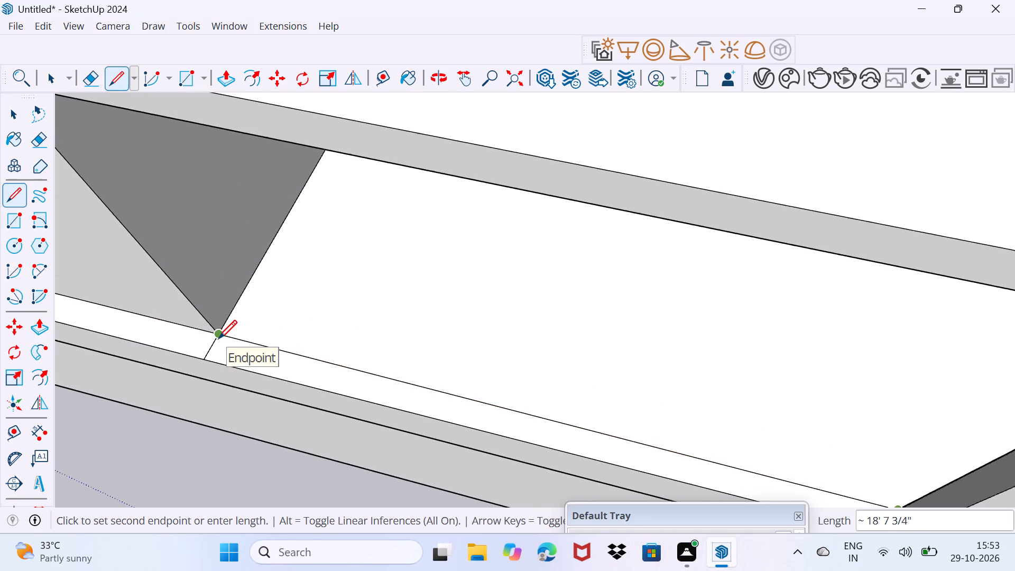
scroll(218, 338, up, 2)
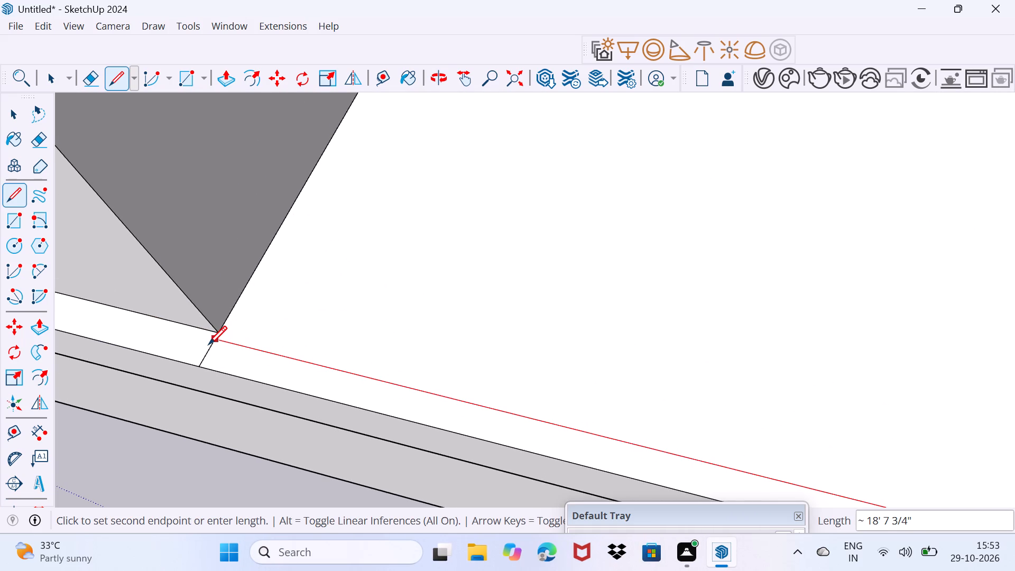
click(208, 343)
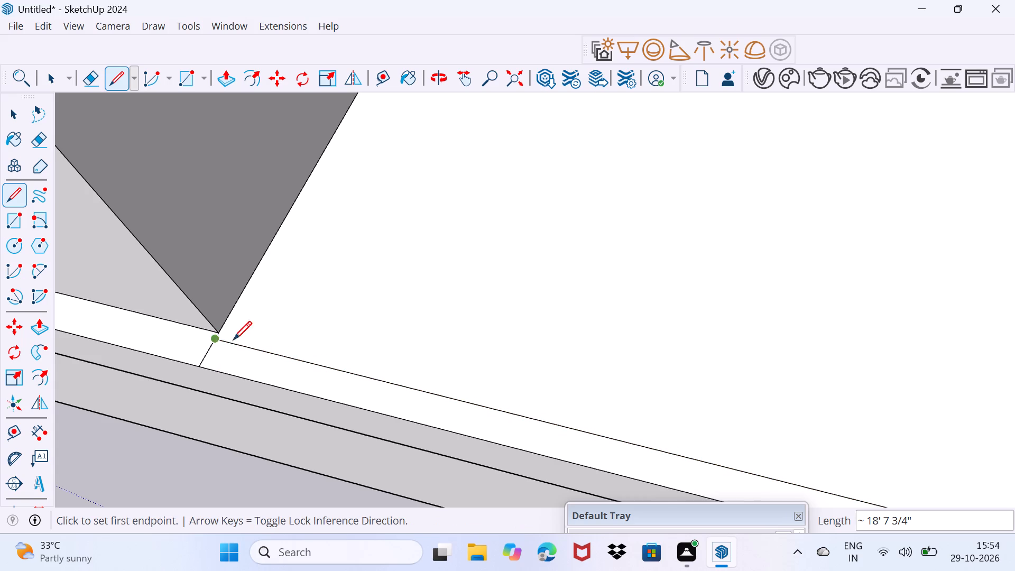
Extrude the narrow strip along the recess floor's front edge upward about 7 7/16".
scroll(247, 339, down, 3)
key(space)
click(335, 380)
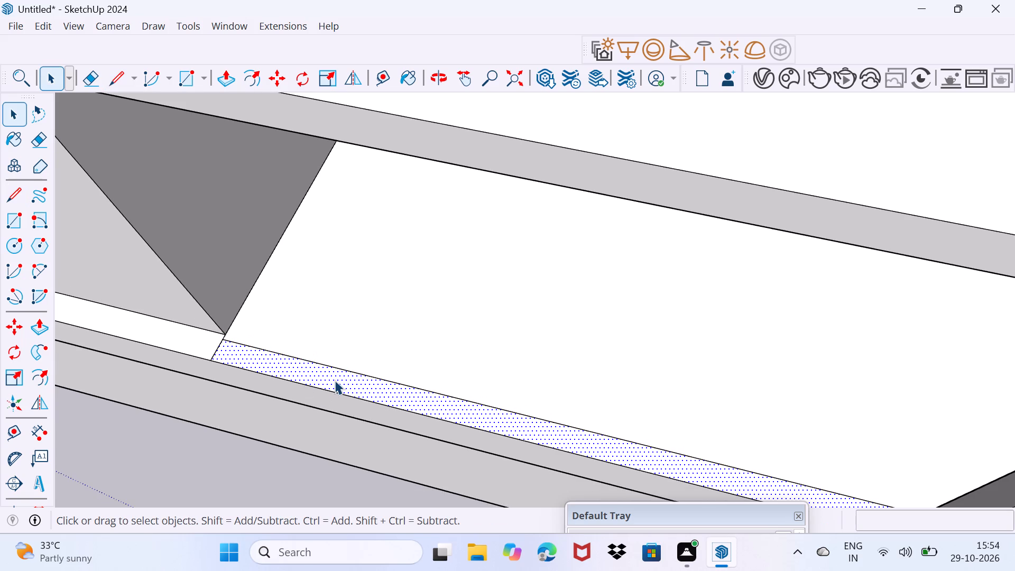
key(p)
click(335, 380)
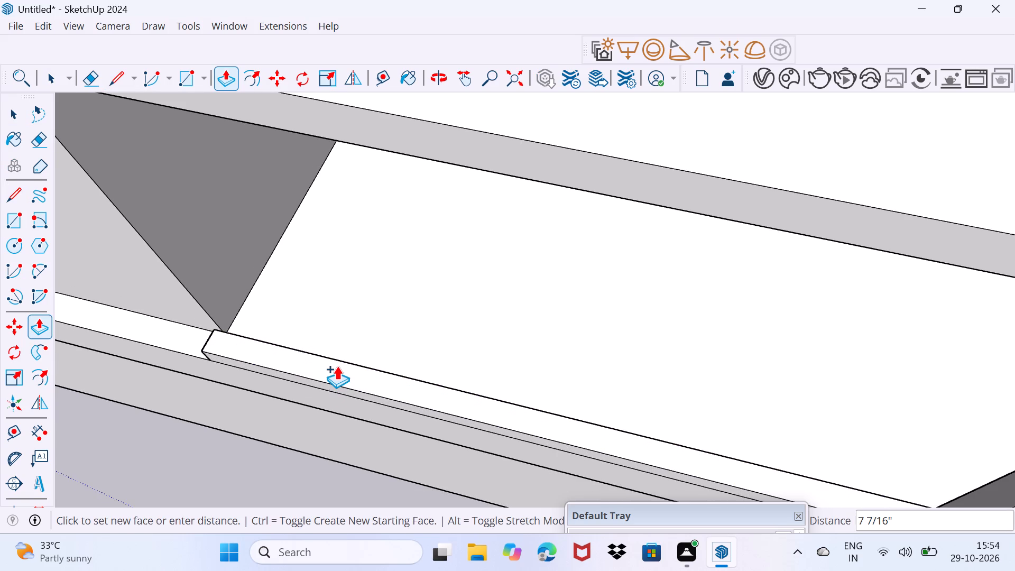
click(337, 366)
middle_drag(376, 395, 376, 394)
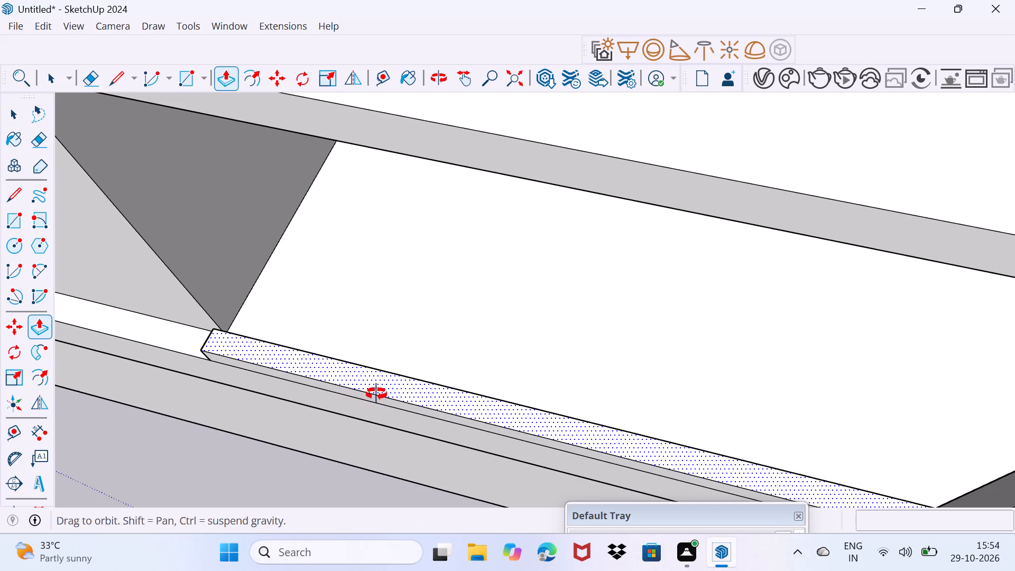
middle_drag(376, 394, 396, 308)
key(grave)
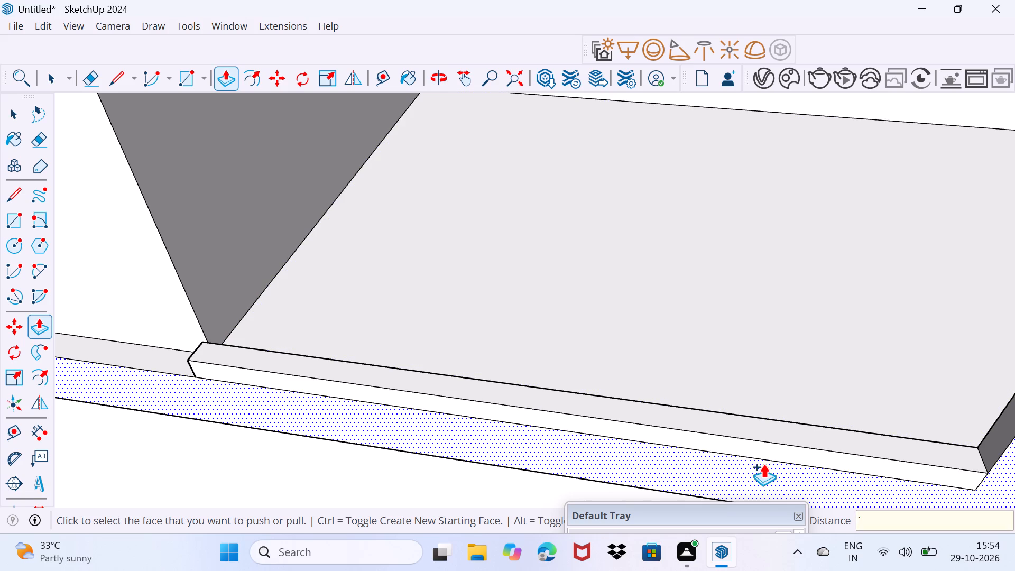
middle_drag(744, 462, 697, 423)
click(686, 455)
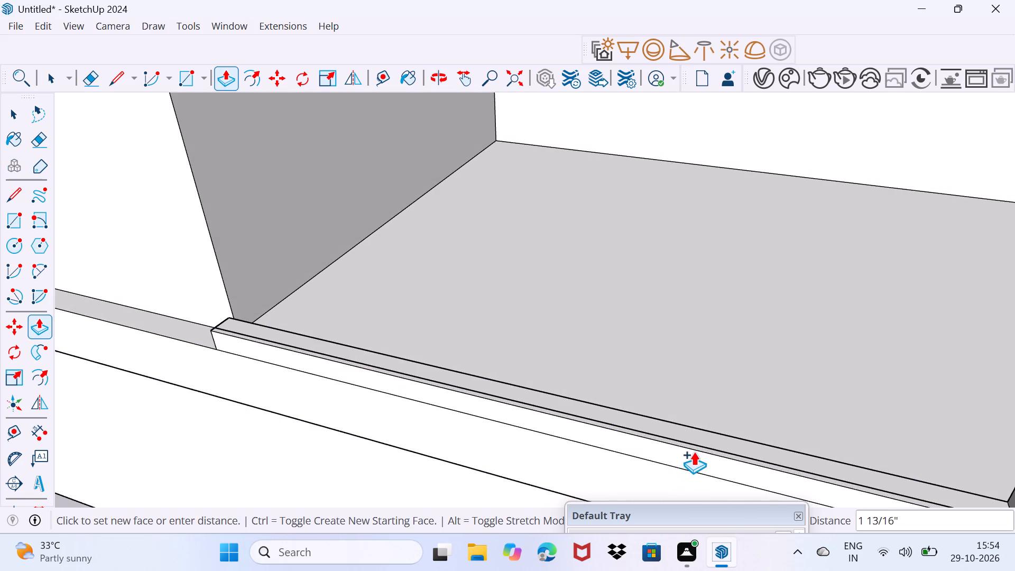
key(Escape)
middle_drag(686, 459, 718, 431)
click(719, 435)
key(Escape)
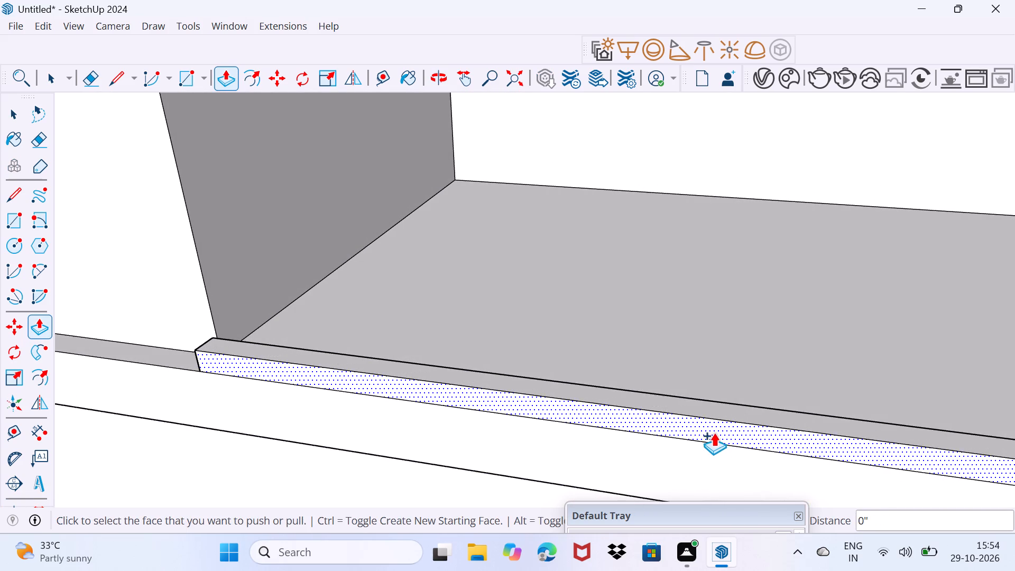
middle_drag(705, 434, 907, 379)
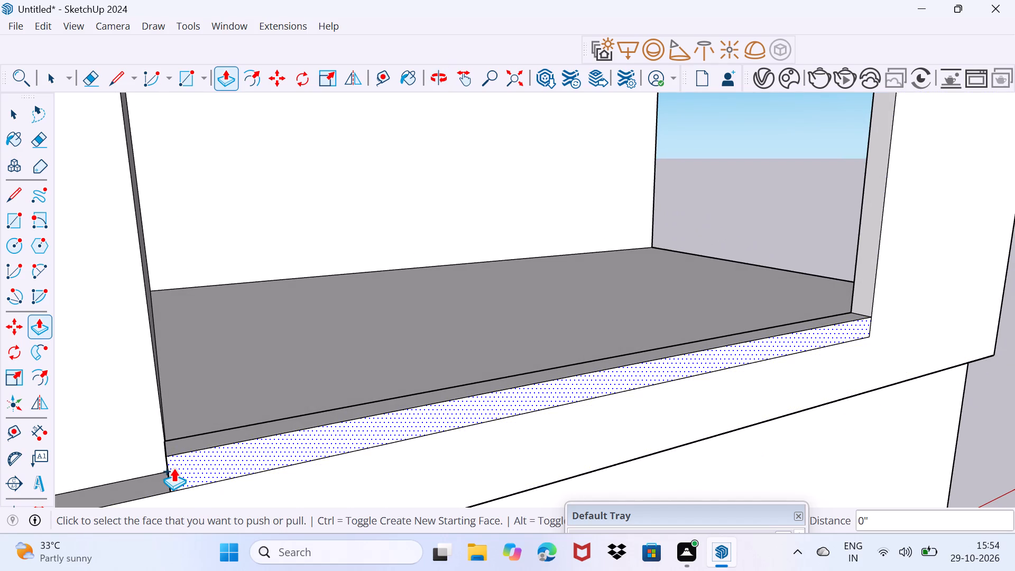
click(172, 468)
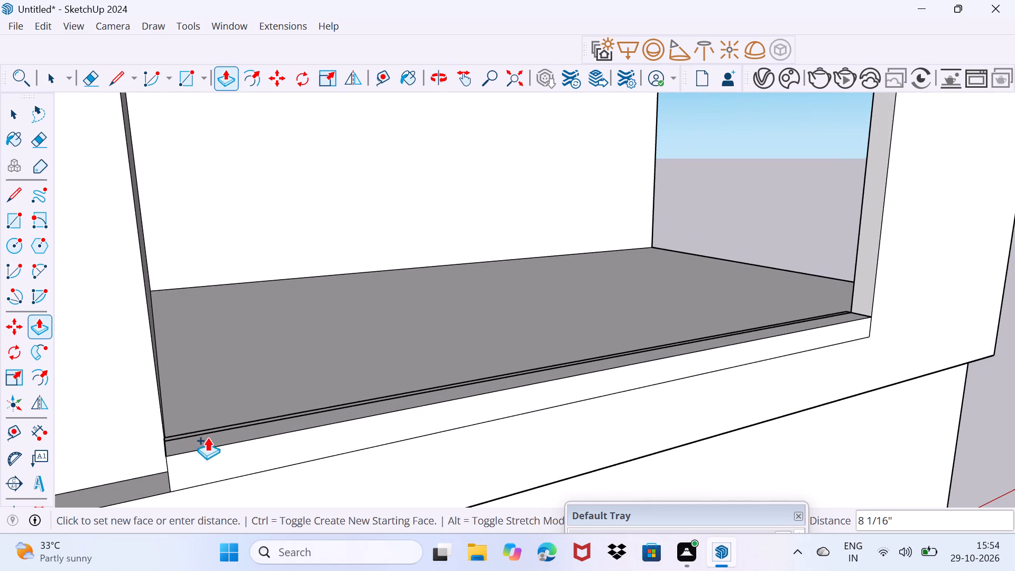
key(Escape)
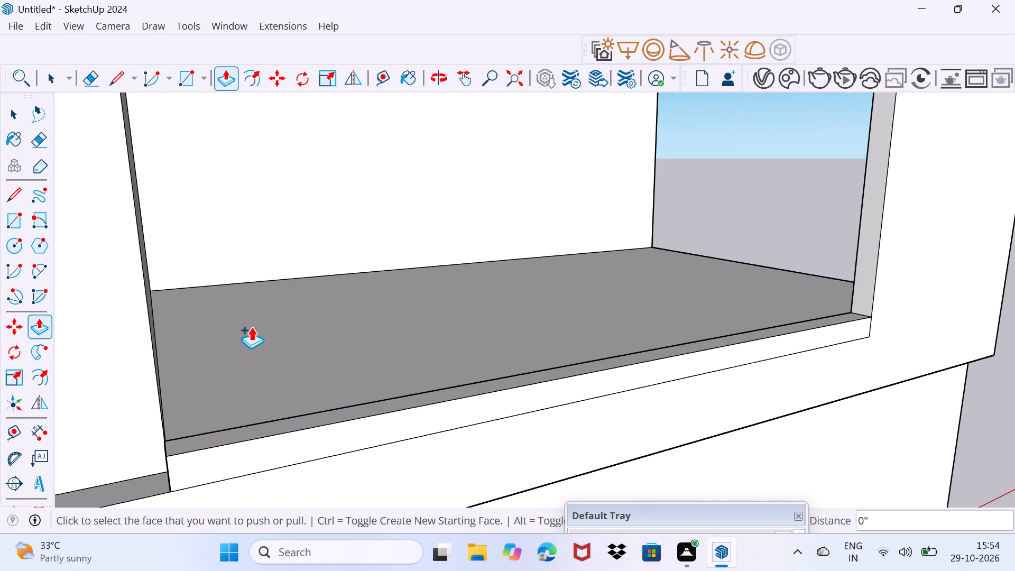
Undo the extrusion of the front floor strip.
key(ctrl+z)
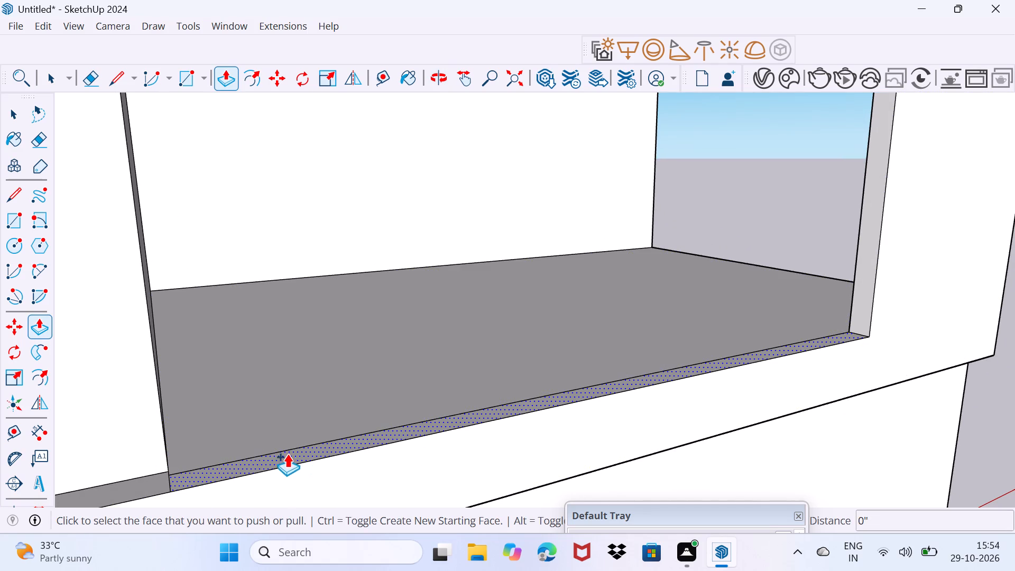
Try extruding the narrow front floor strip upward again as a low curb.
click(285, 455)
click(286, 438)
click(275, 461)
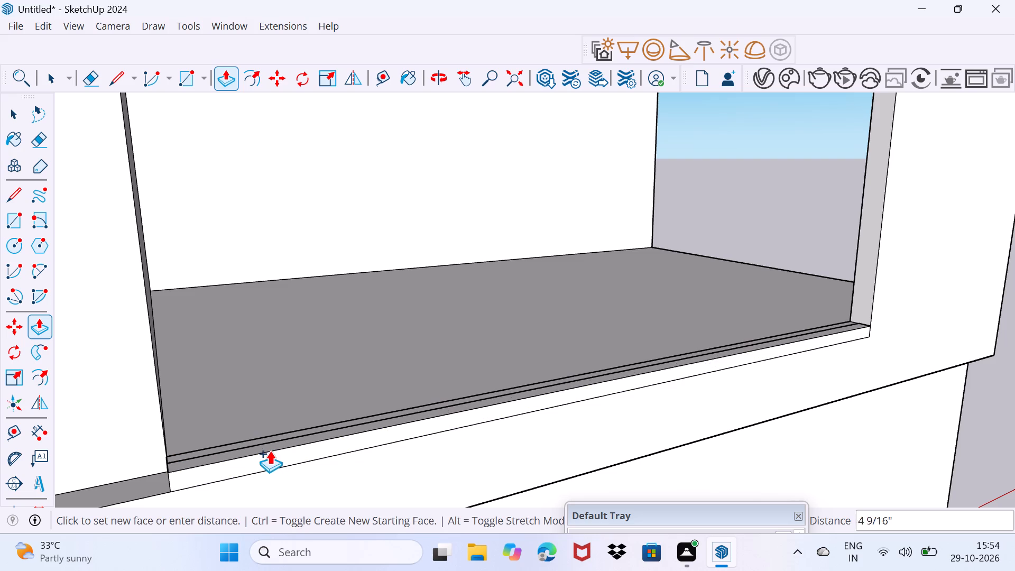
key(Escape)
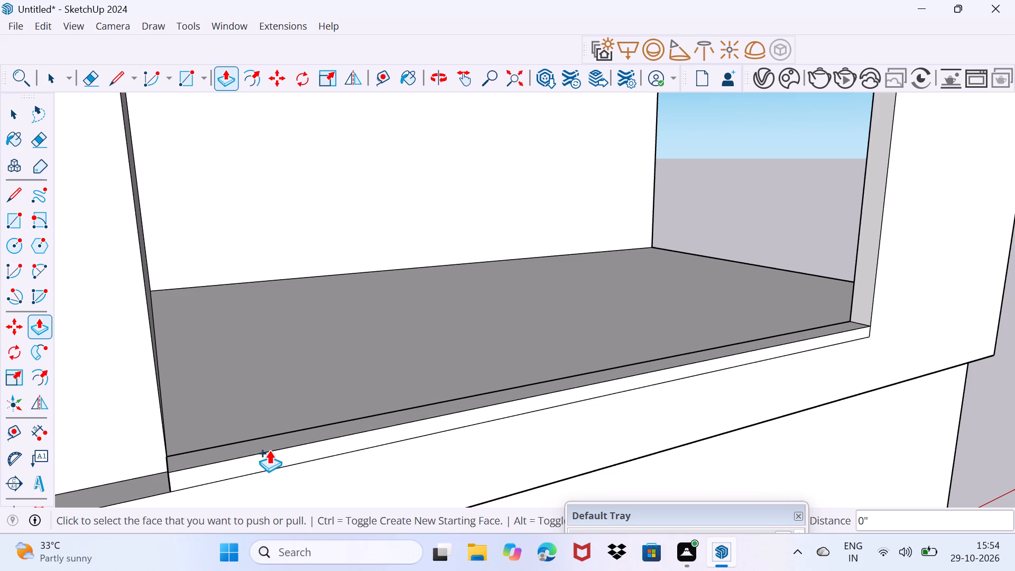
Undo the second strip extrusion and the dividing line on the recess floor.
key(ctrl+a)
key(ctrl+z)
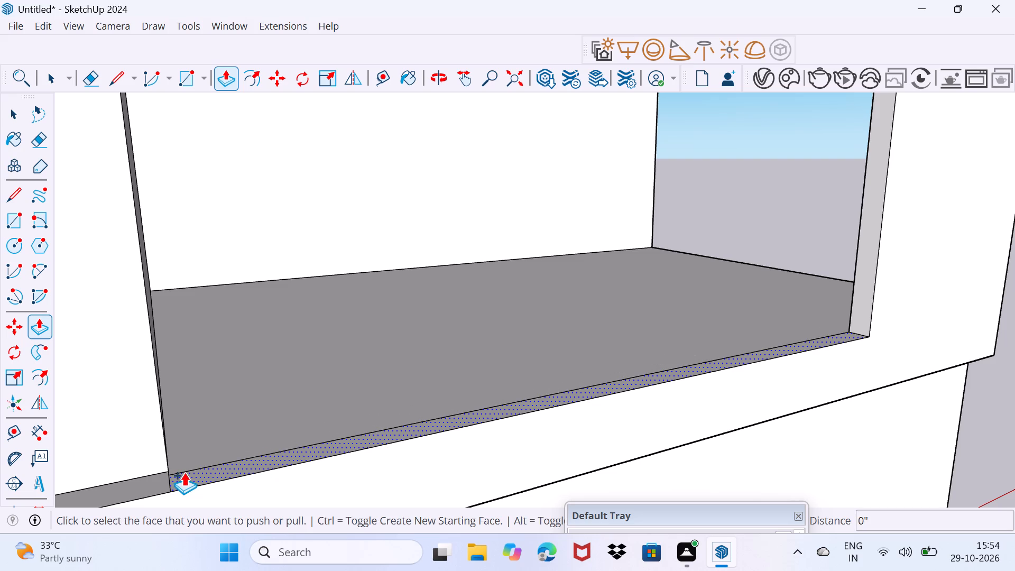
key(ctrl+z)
Draw a line about 18' 7 3/4" long on the recess floor, parallel to its front edge, between the wall end and the column base.
scroll(165, 481, up, 1)
key(space)
key(l)
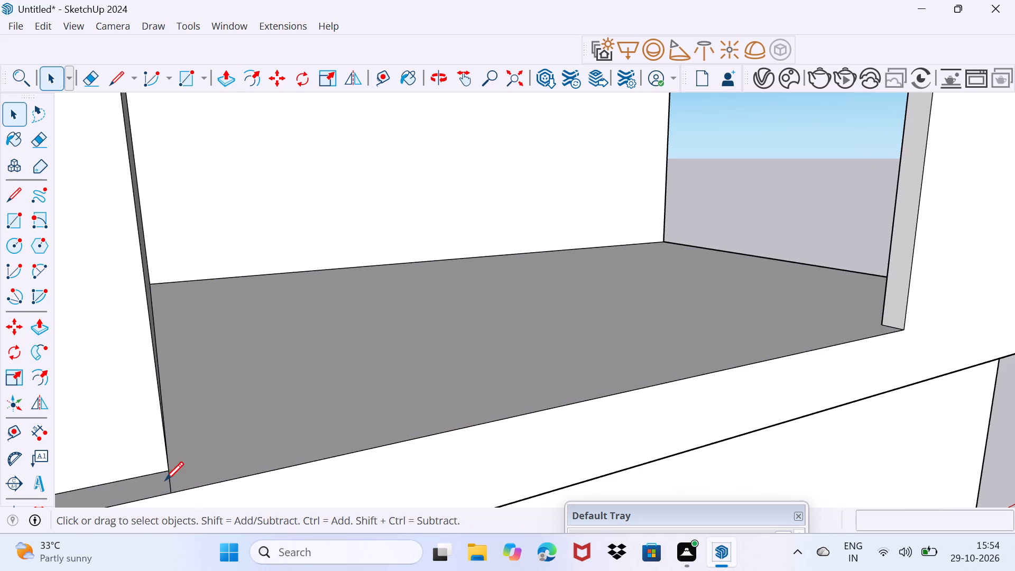
scroll(174, 481, up, 2)
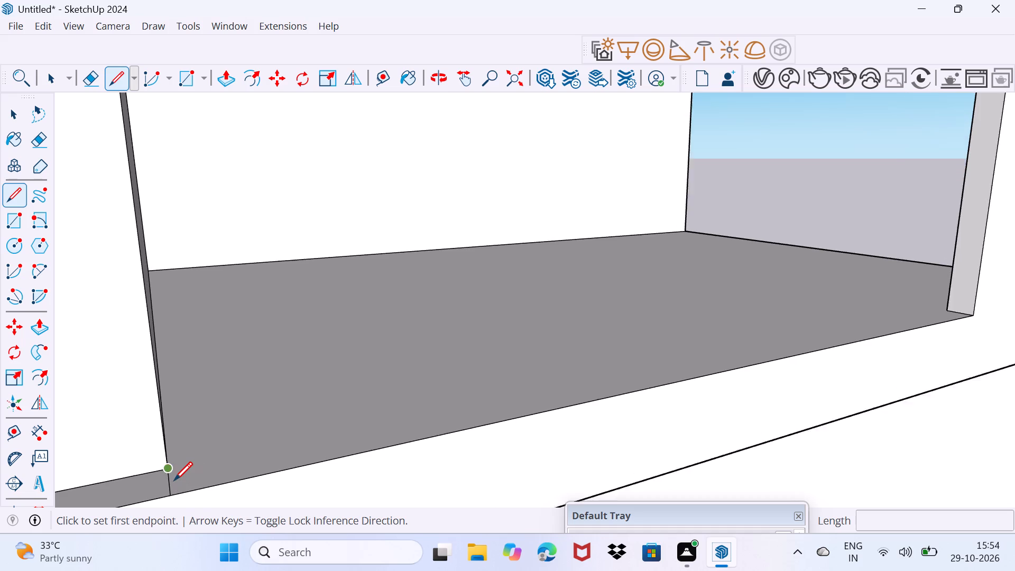
scroll(174, 480, up, 1)
drag(169, 486, 176, 485)
scroll(503, 411, down, 2)
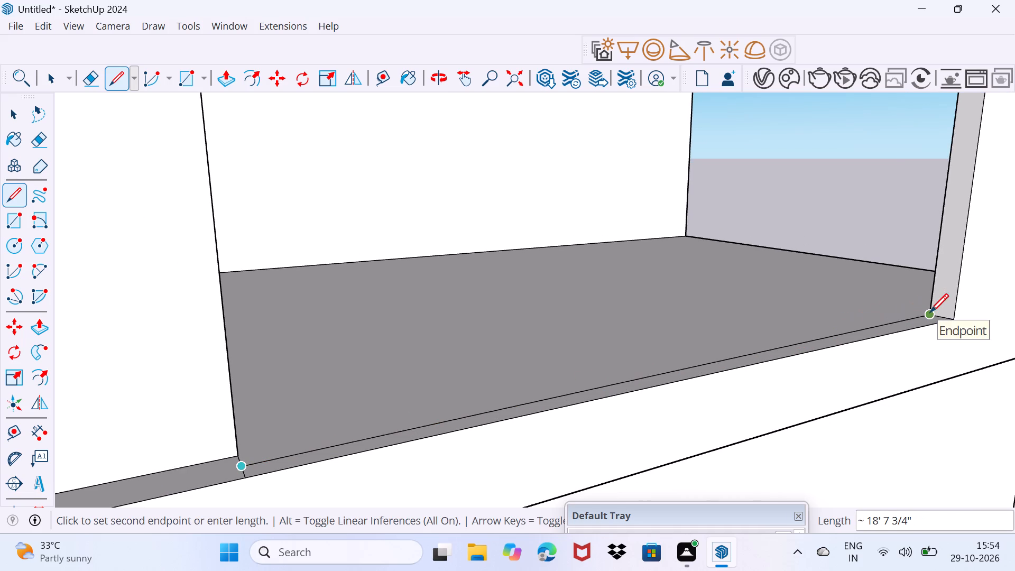
scroll(929, 323, up, 3)
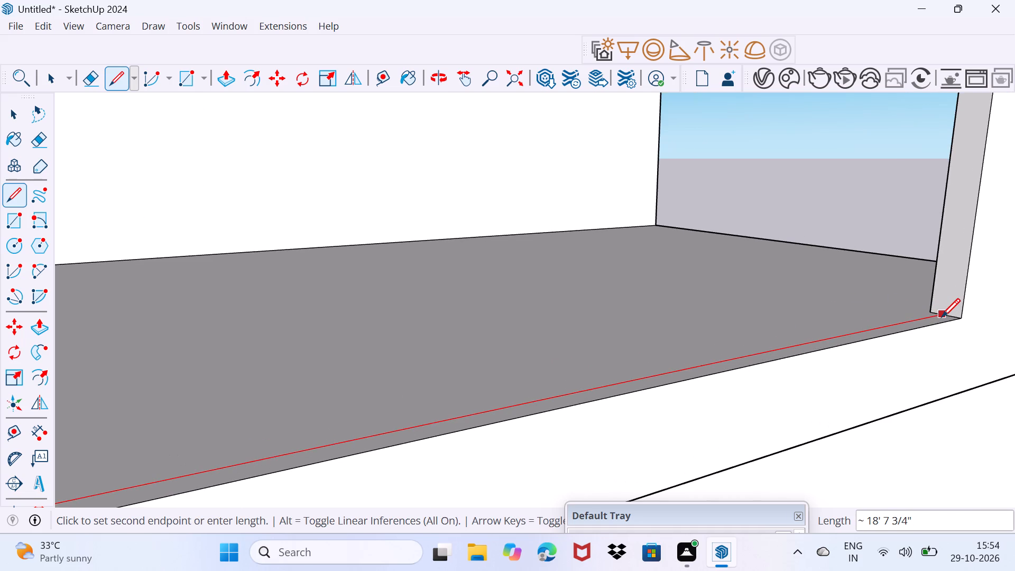
click(942, 317)
Draw a second parallel line about 18' 10" long from the wall's base corner, then join its end to the column corner.
scroll(199, 412, down, 4)
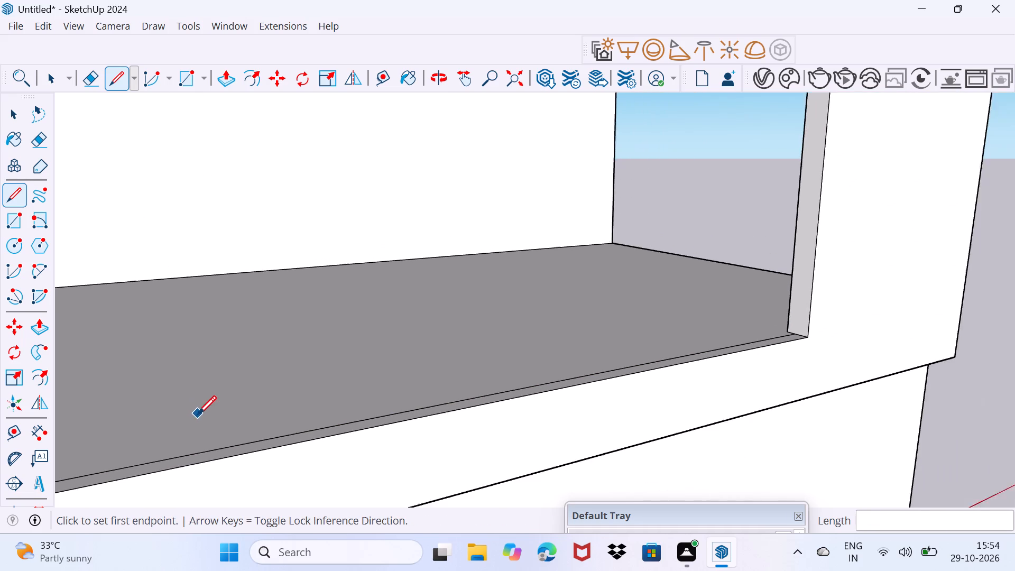
scroll(198, 414, down, 1)
shift+middle_drag(169, 423, 380, 423)
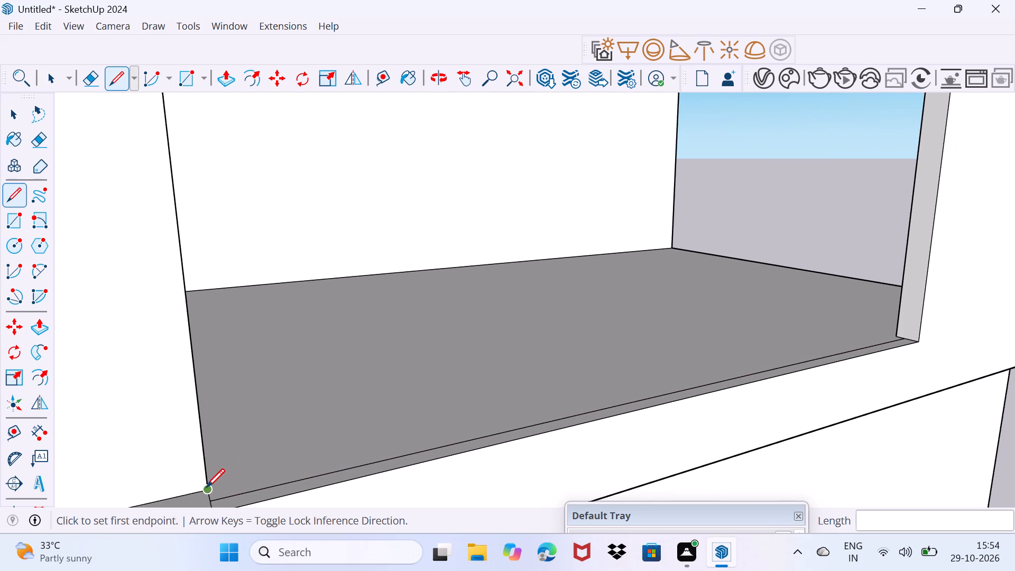
drag(206, 487, 216, 483)
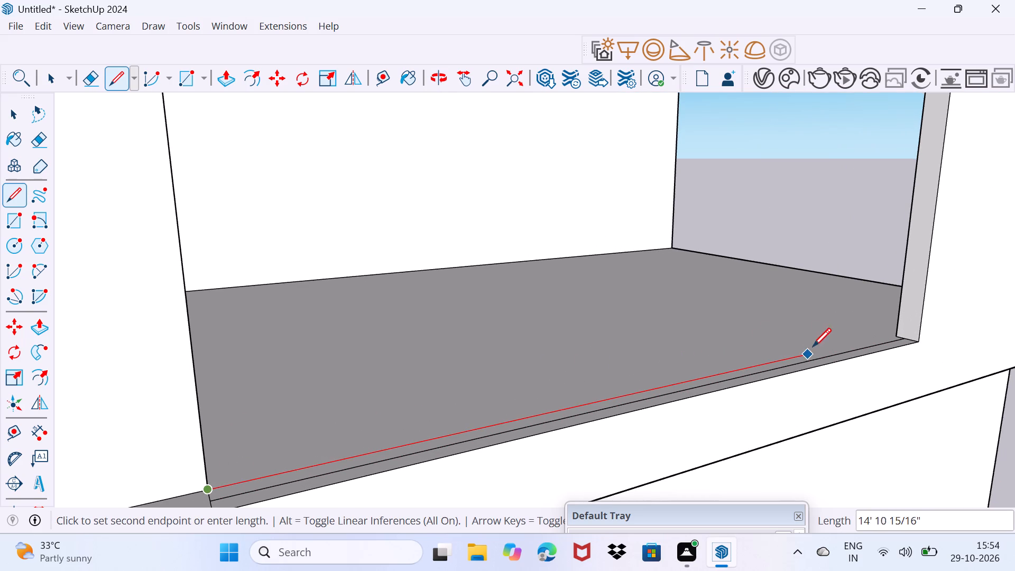
scroll(890, 330, up, 4)
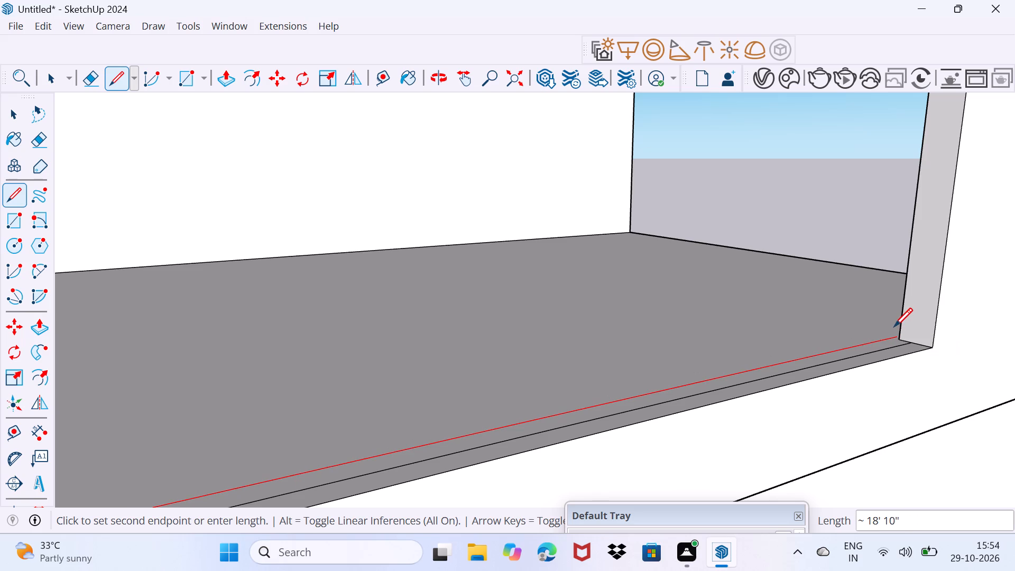
click(893, 326)
scroll(902, 338, up, 10)
click(892, 337)
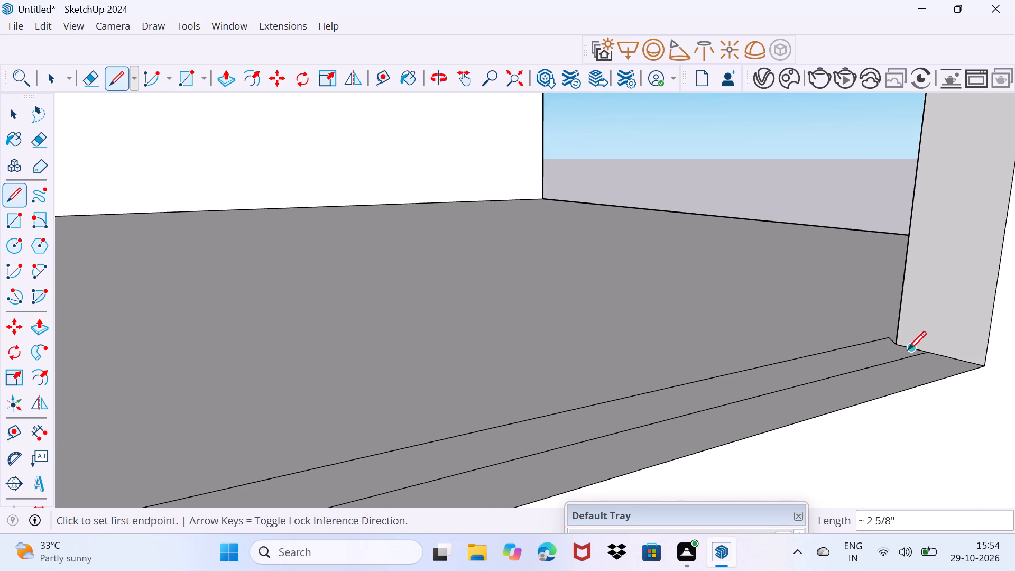
Close the strip's column end with a line about 4 15/16" long and erase the leftover stub beside the column.
key(space)
scroll(887, 341, up, 3)
middle_drag(891, 339, 778, 380)
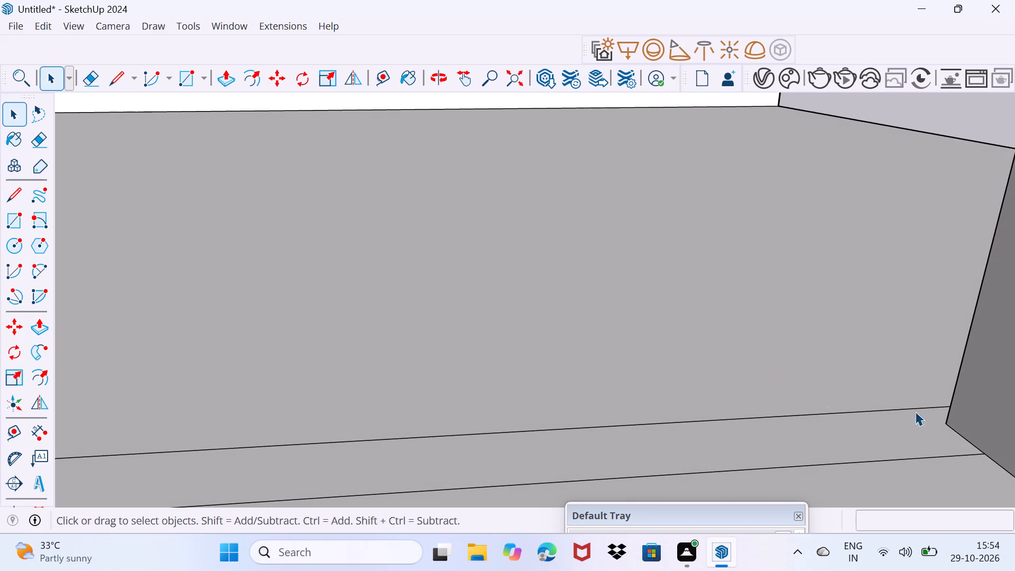
key(l)
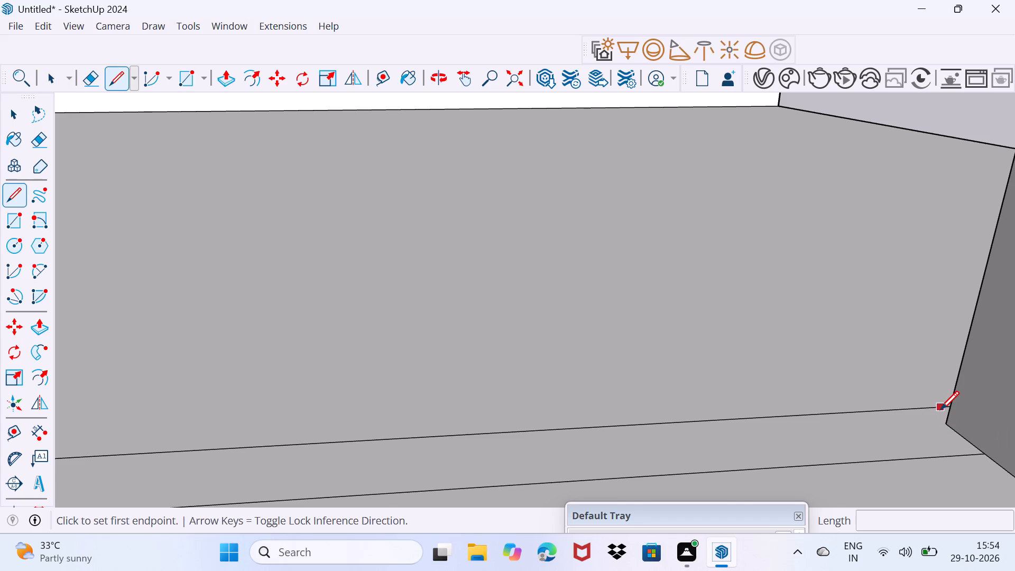
click(931, 409)
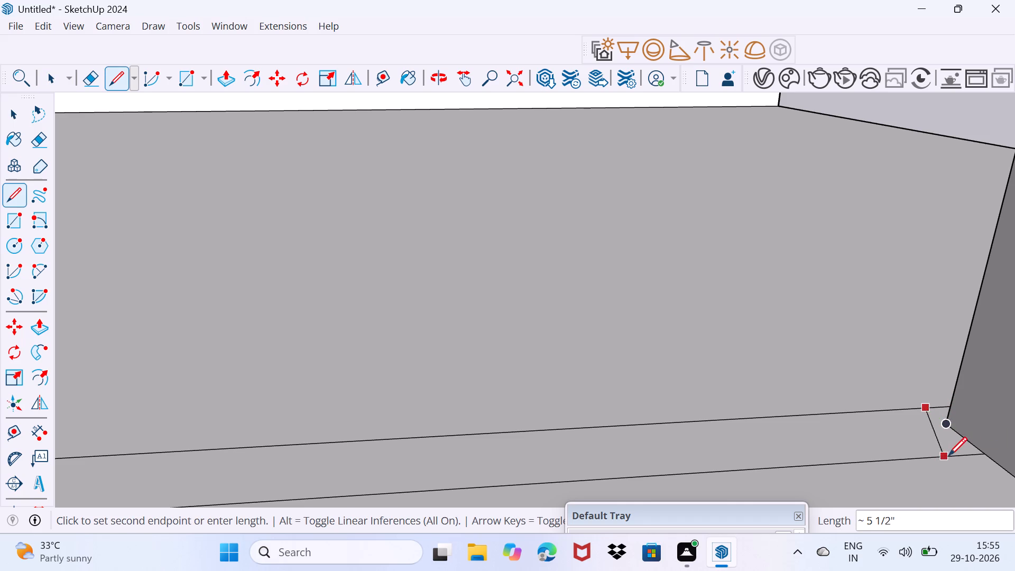
click(983, 449)
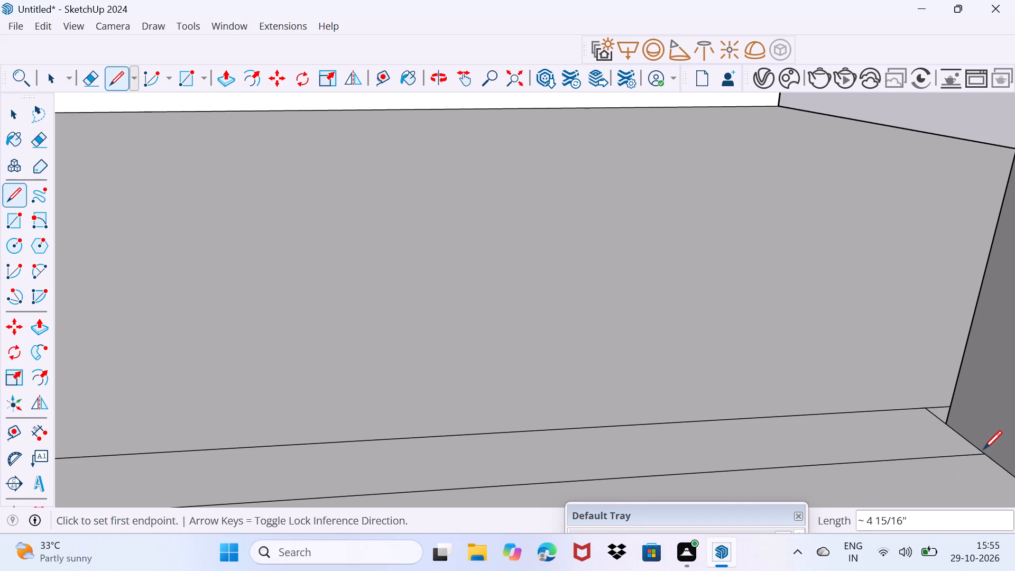
key(space)
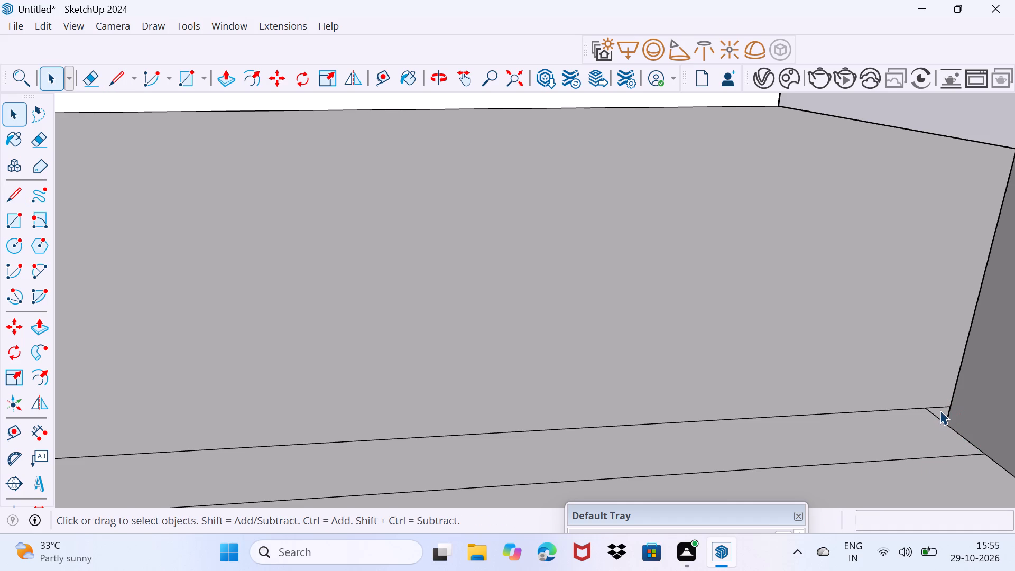
key(e)
click(942, 407)
key(space)
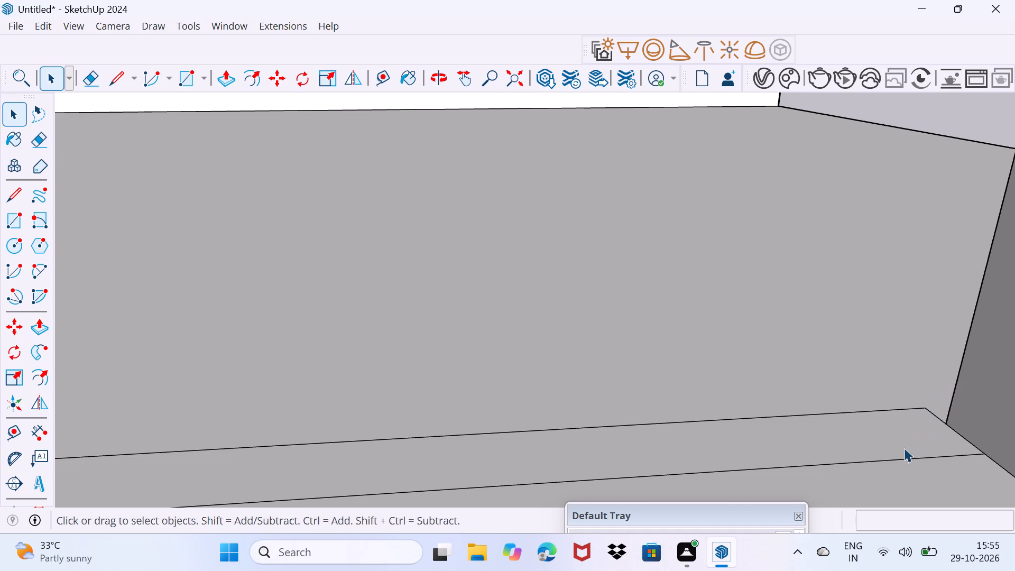
Extrude the narrow strip along the recess floor's front upward about 6 7/8" with Push/Pull as a curb.
click(903, 444)
scroll(903, 444, down, 3)
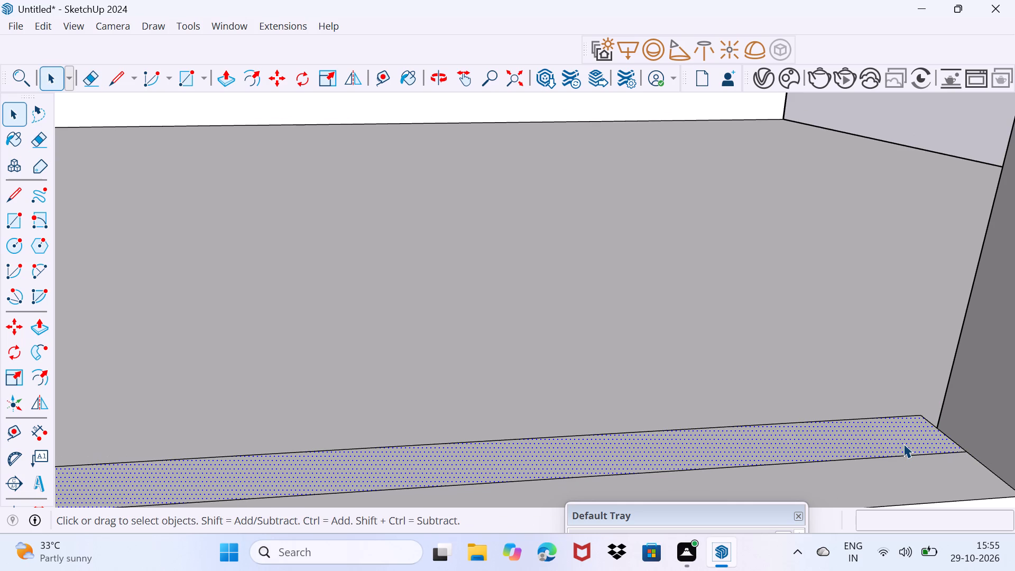
key(p)
click(903, 444)
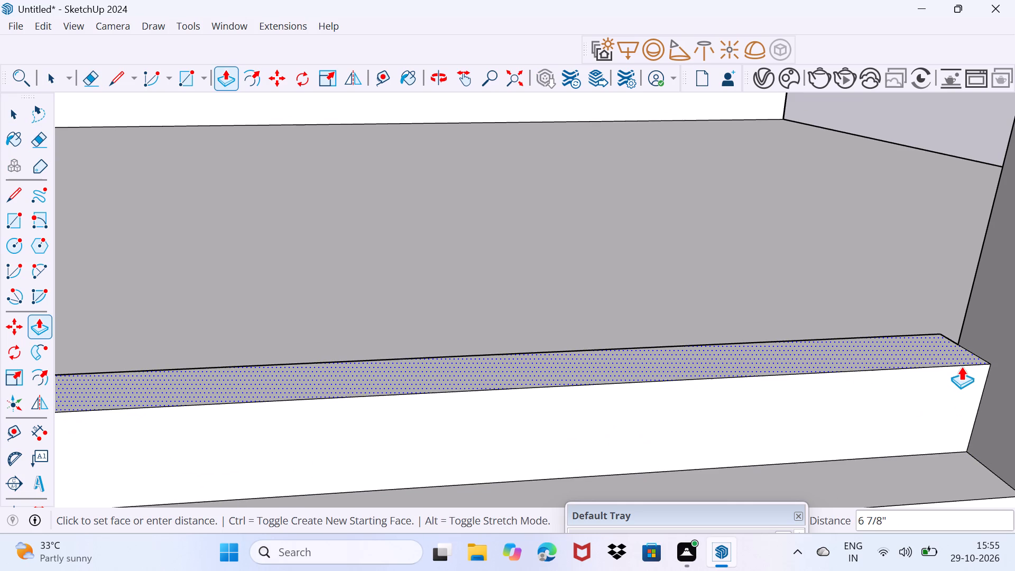
click(961, 366)
key(space)
Push/Pull the curb's long front face slightly outward toward the ledge edge.
scroll(861, 406, down, 19)
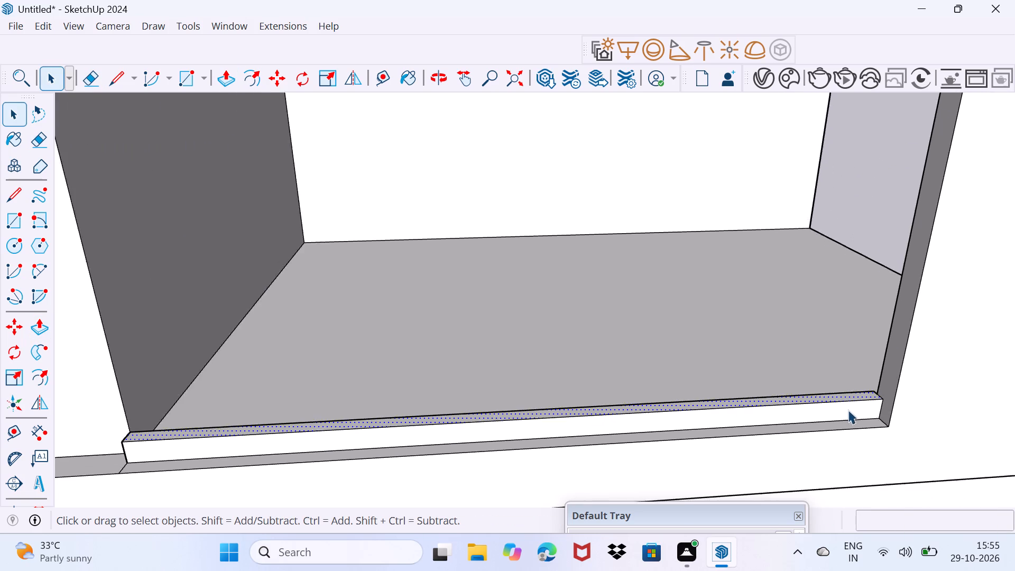
scroll(848, 410, down, 5)
middle_drag(500, 469, 608, 431)
scroll(463, 449, up, 4)
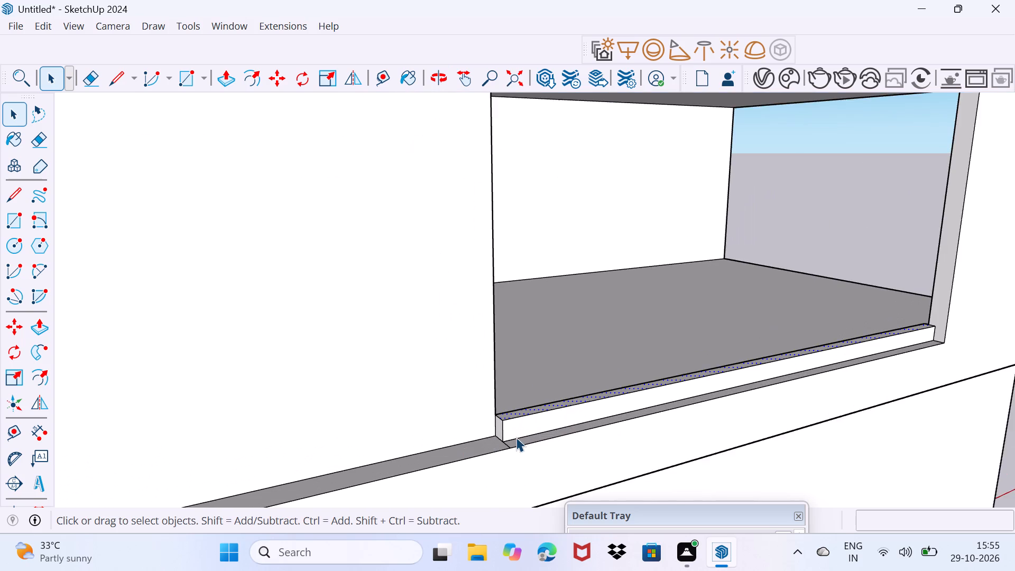
scroll(516, 437, up, 8)
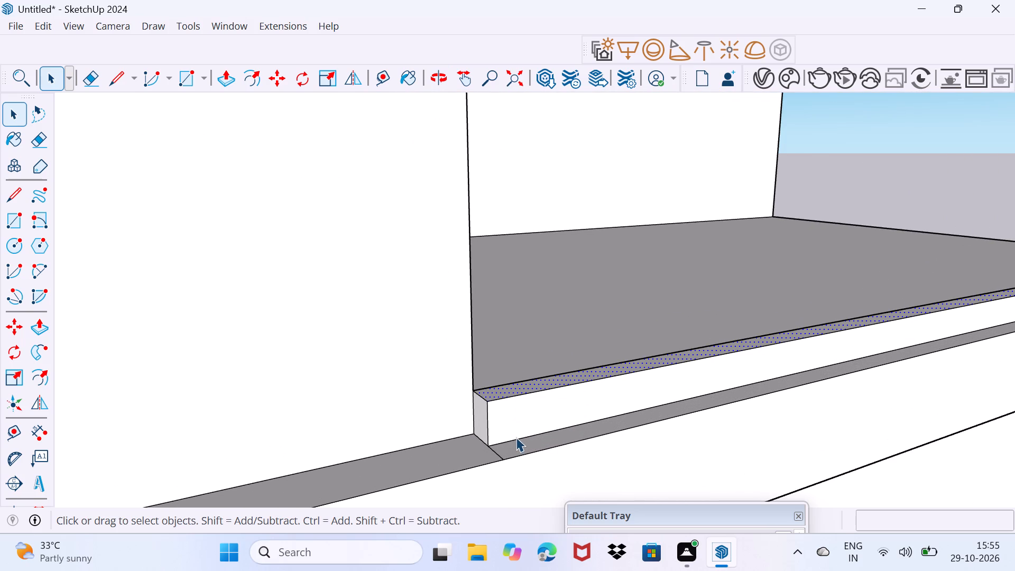
scroll(516, 437, up, 2)
click(508, 424)
key(p)
click(508, 424)
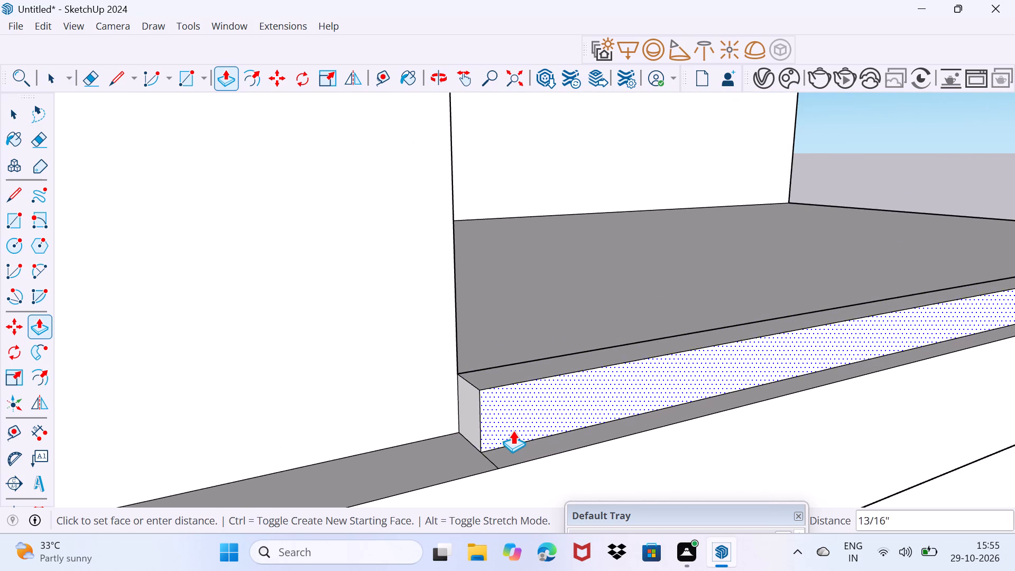
click(517, 436)
key(space)
Erase the short leftover edge between the curb's front base corner at the wall end and the ledge edge.
drag(501, 453, 534, 427)
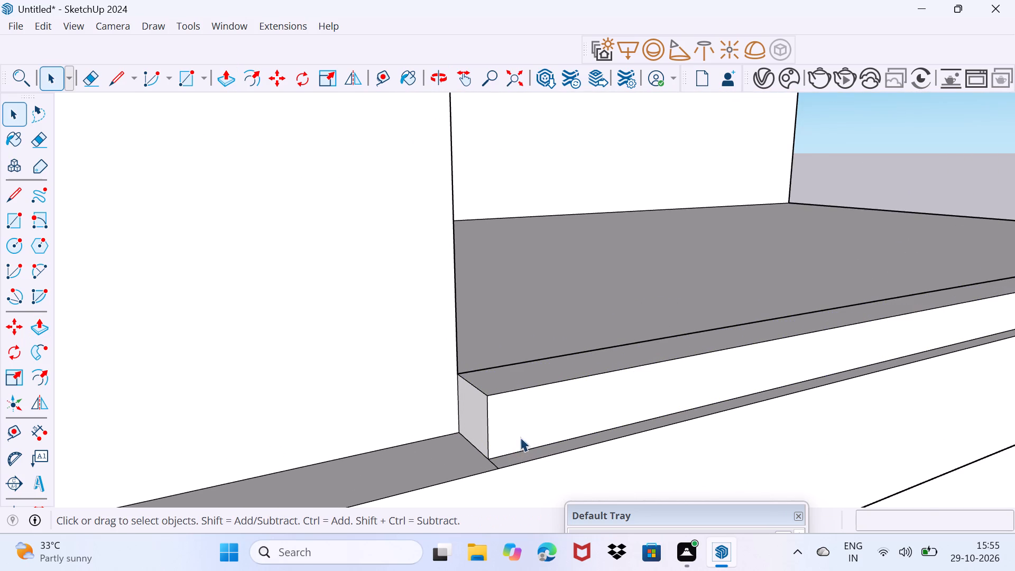
scroll(501, 455, up, 2)
key(e)
click(494, 468)
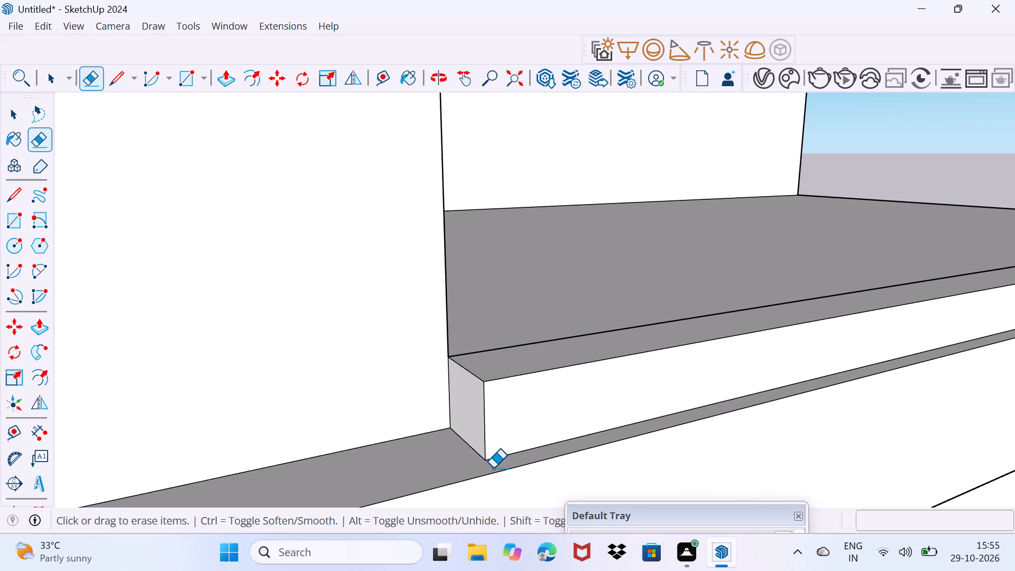
Draw a small, roughly square rectangle on the curb's top face near its wall end.
scroll(492, 467, down, 12)
middle_drag(551, 459, 462, 457)
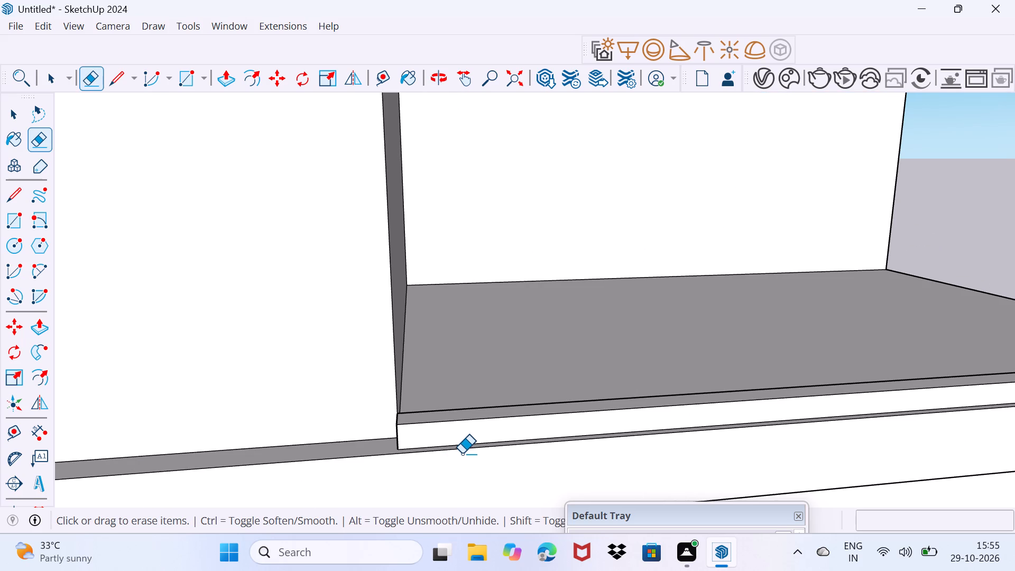
scroll(423, 449, up, 3)
middle_drag(416, 452, 439, 498)
scroll(416, 420, up, 2)
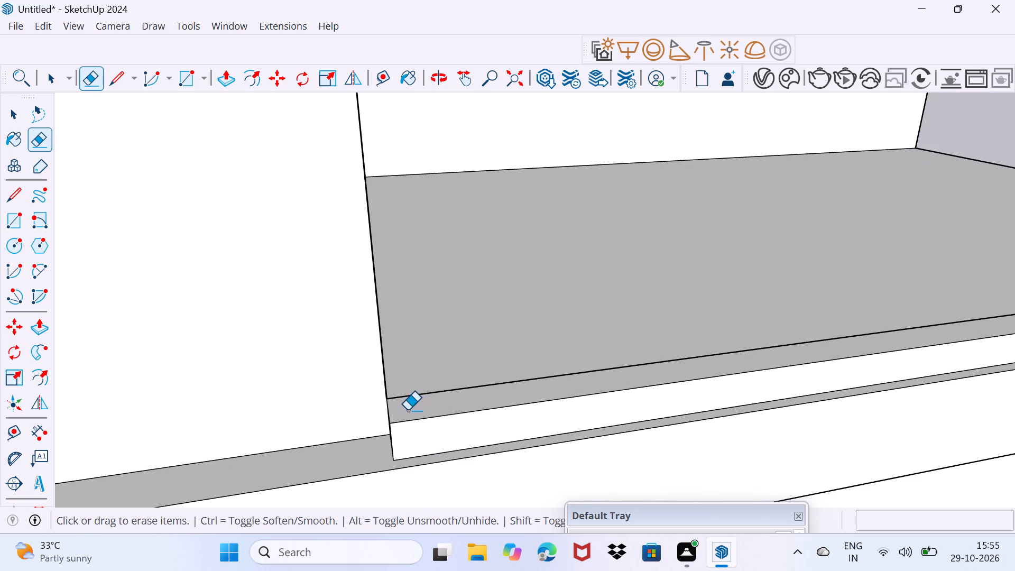
middle_drag(408, 411, 410, 435)
key(space)
key(r)
scroll(399, 392, up, 4)
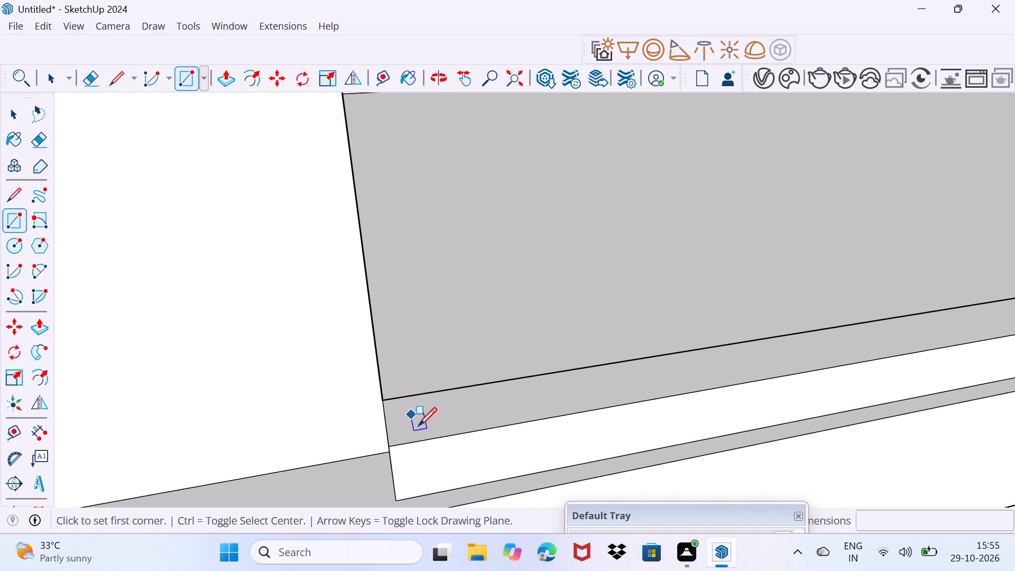
click(421, 422)
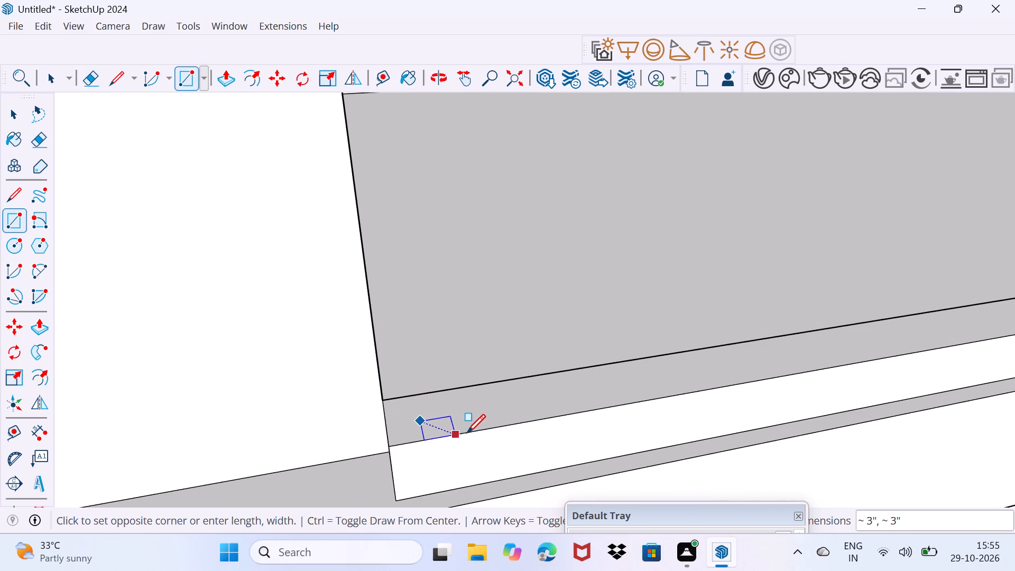
scroll(454, 435, up, 4)
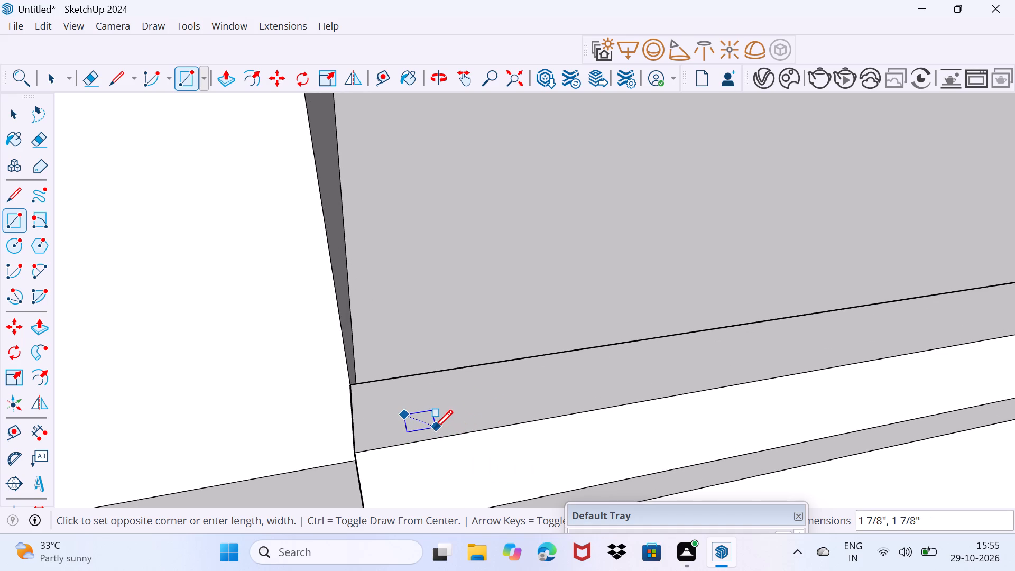
key(Escape)
click(399, 418)
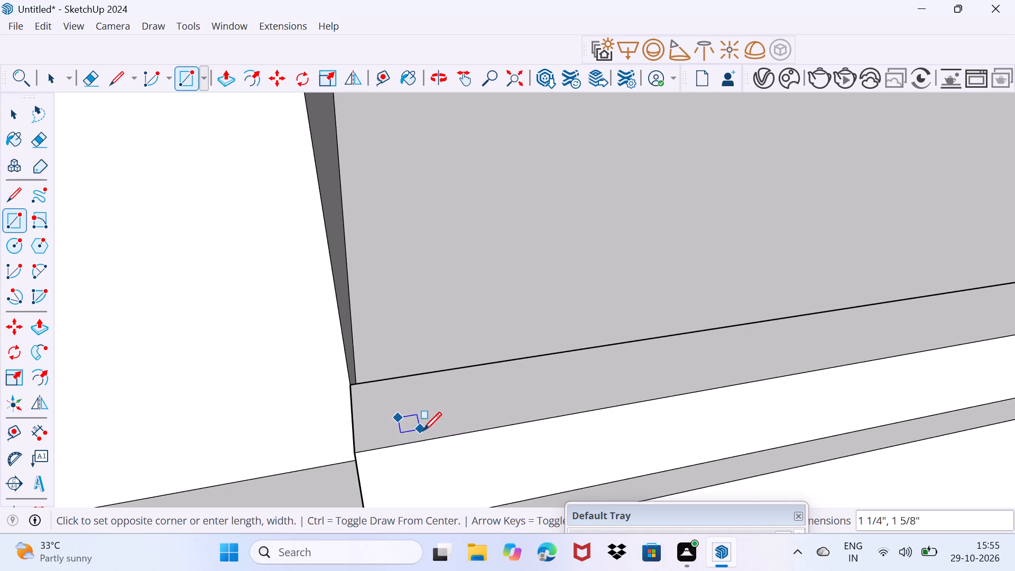
click(435, 433)
key(space)
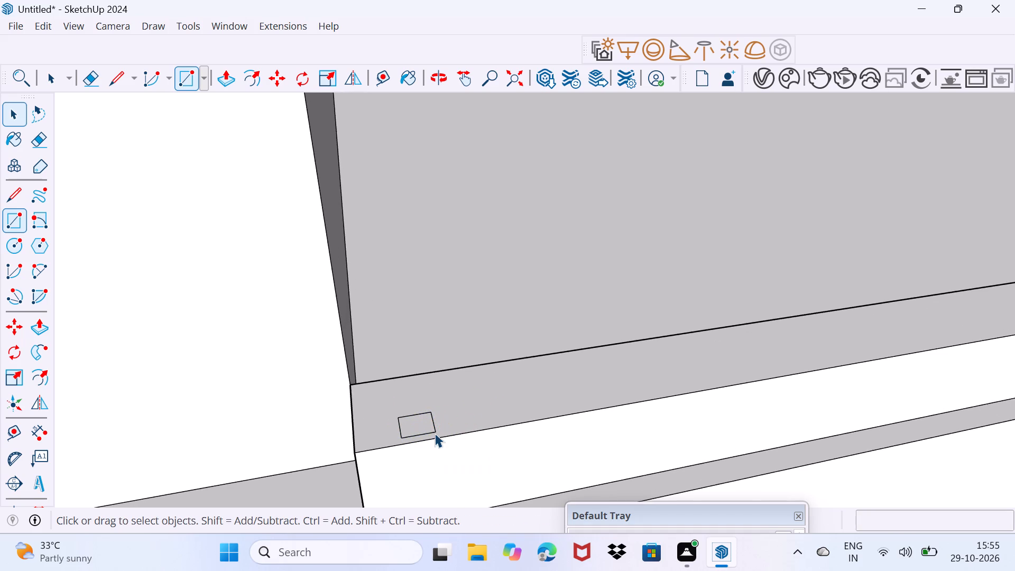
Copy the small rectangle's outline along the curb and divide the span into 6 evenly spaced copies.
click(420, 434)
ctrl+click(399, 432)
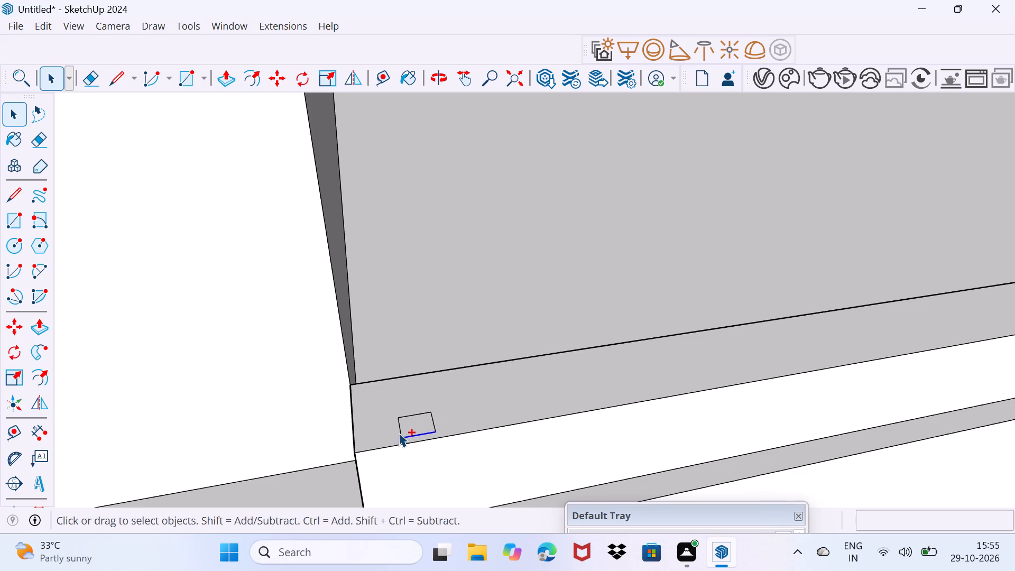
ctrl+click(411, 417)
ctrl+click(432, 419)
key(m)
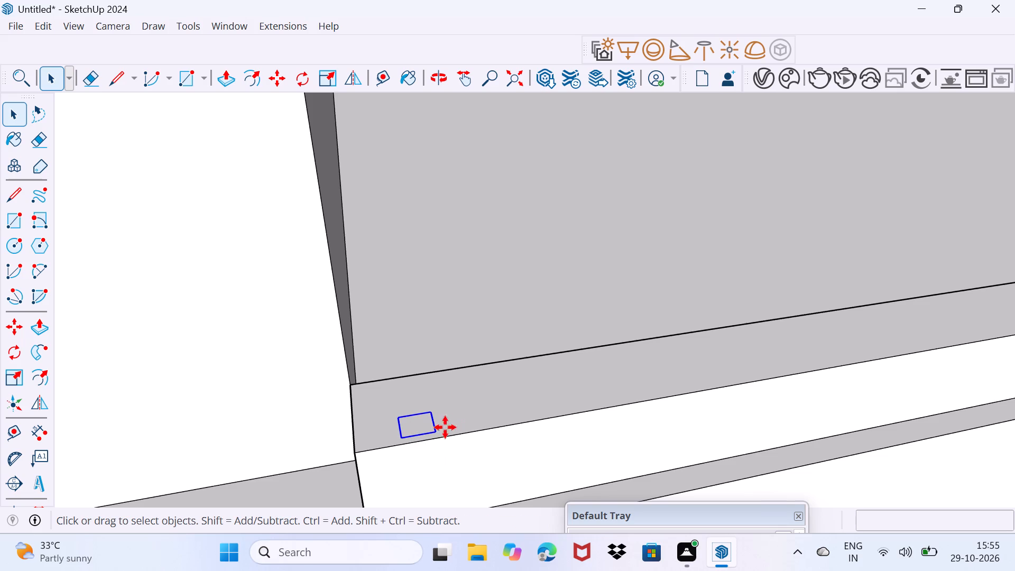
click(434, 431)
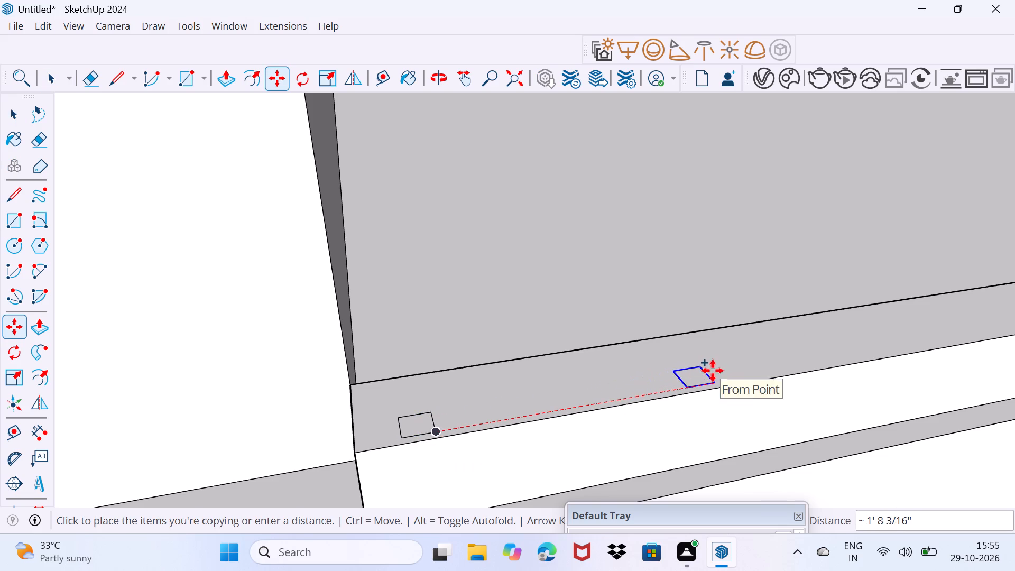
click(743, 364)
key(slash)
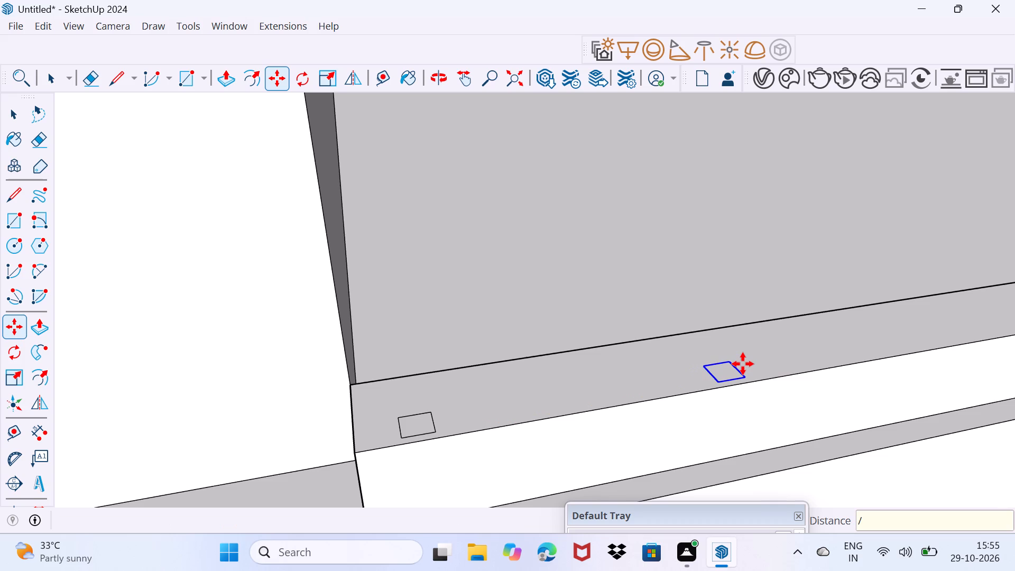
key(6)
key(Return)
scroll(497, 407, down, 3)
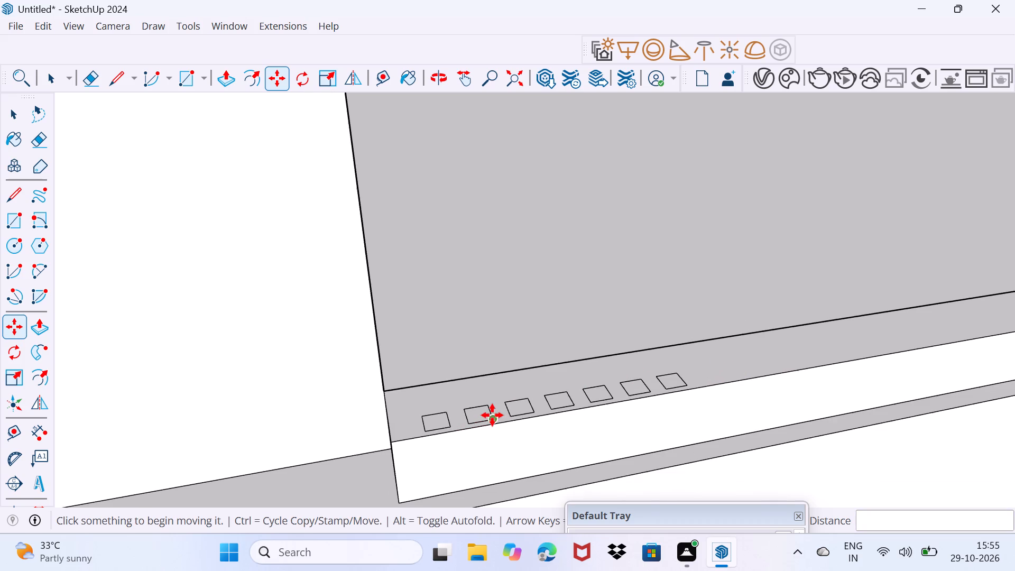
Extrude the first small rectangle at the wall end upward about 4' 4 1/4" as a railing post.
key(space)
click(432, 423)
key(p)
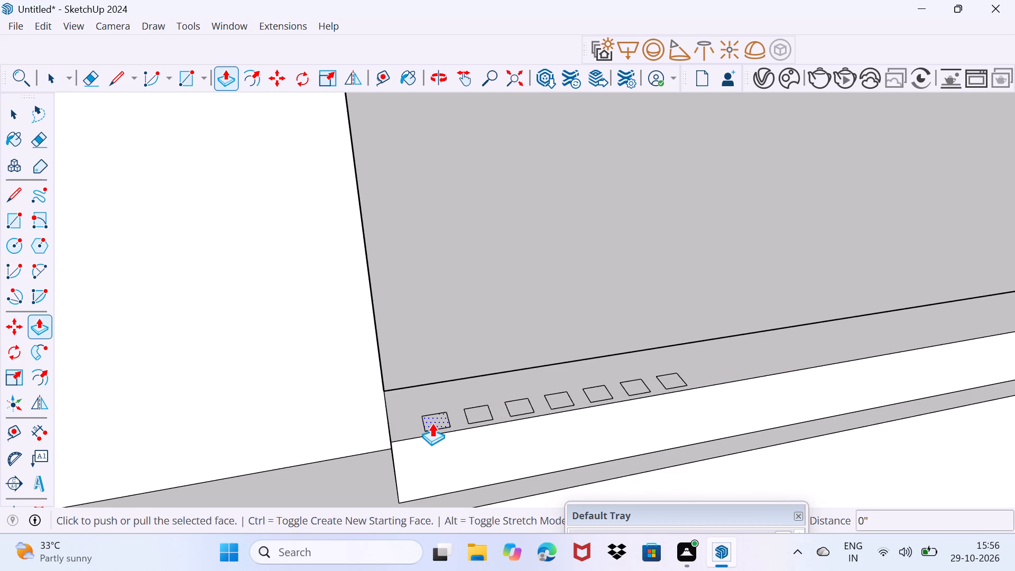
click(432, 423)
scroll(429, 342, down, 11)
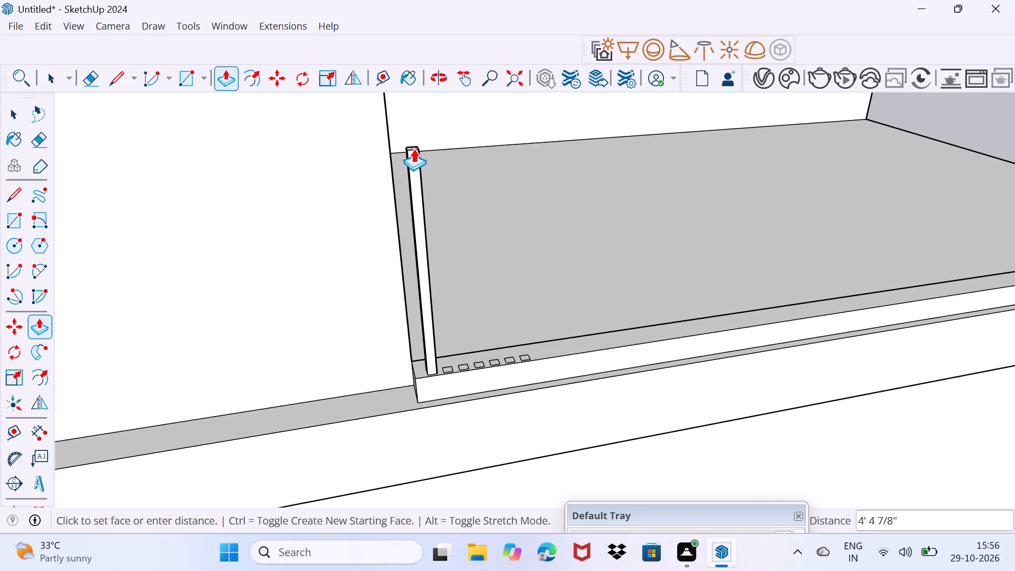
click(413, 152)
Extrude the second small rectangle upward 4' 4 1/4", level with the first post's top.
scroll(449, 371, up, 1)
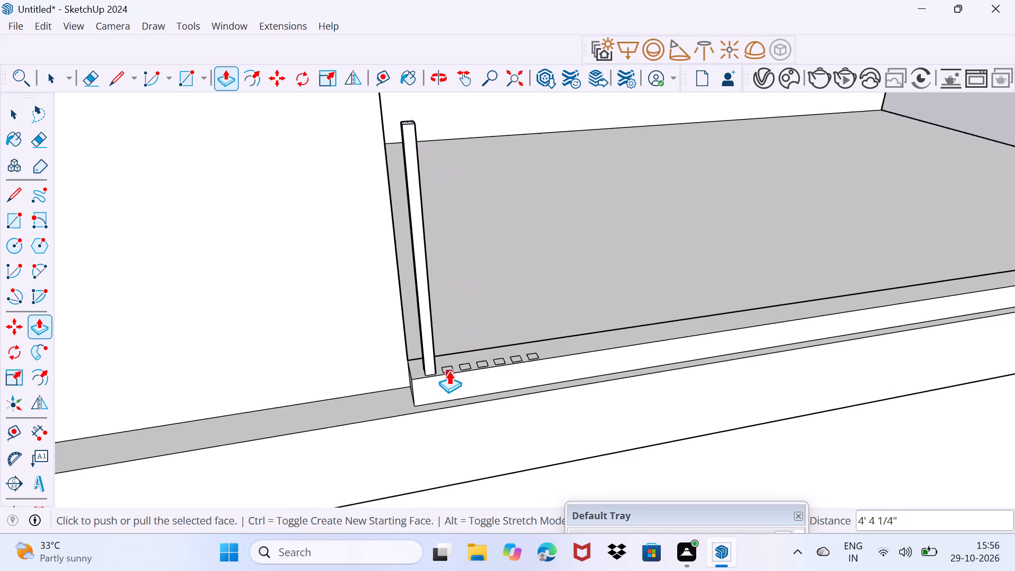
scroll(449, 371, up, 2)
key(Escape)
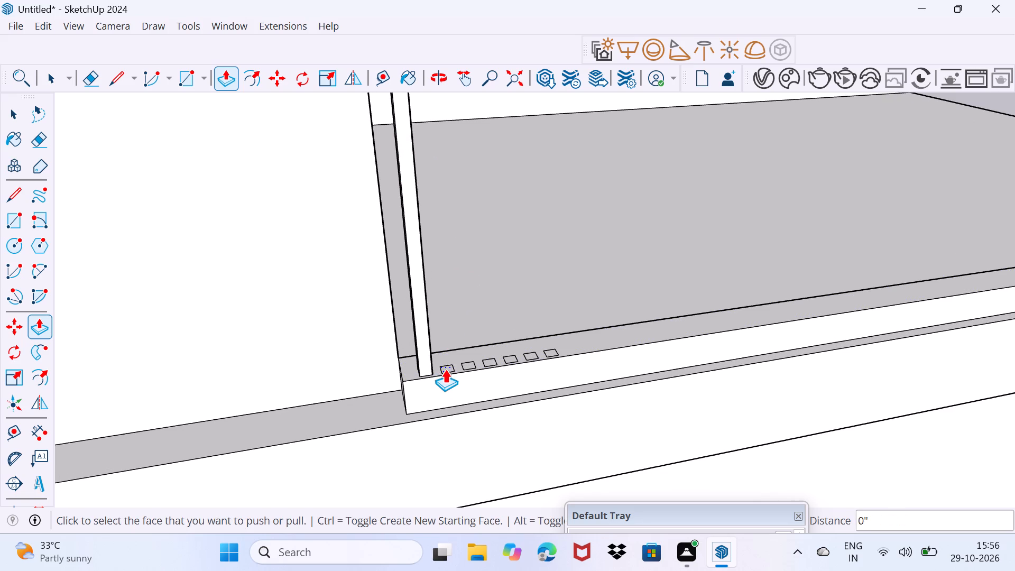
click(446, 366)
scroll(445, 185, down, 2)
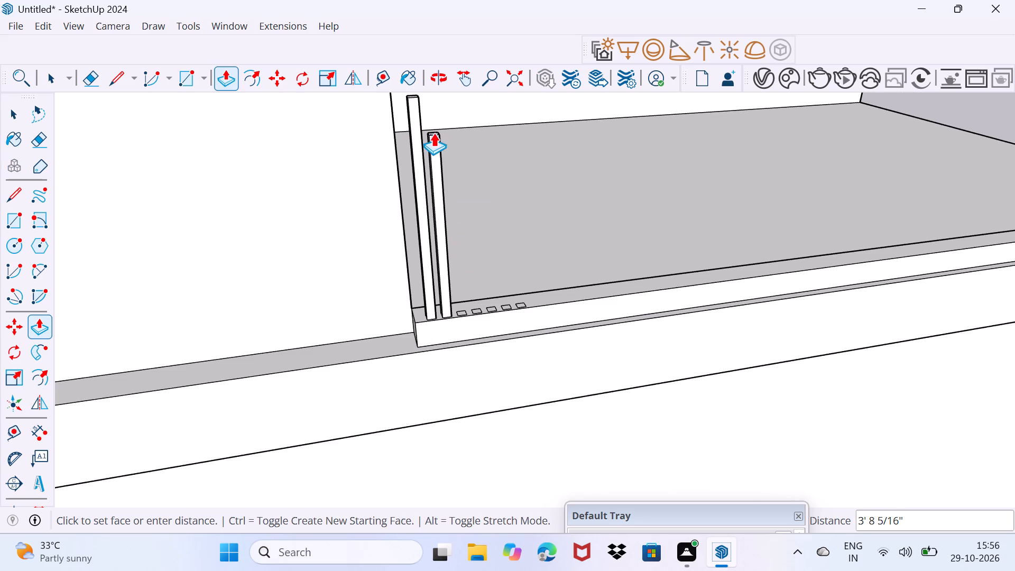
click(416, 96)
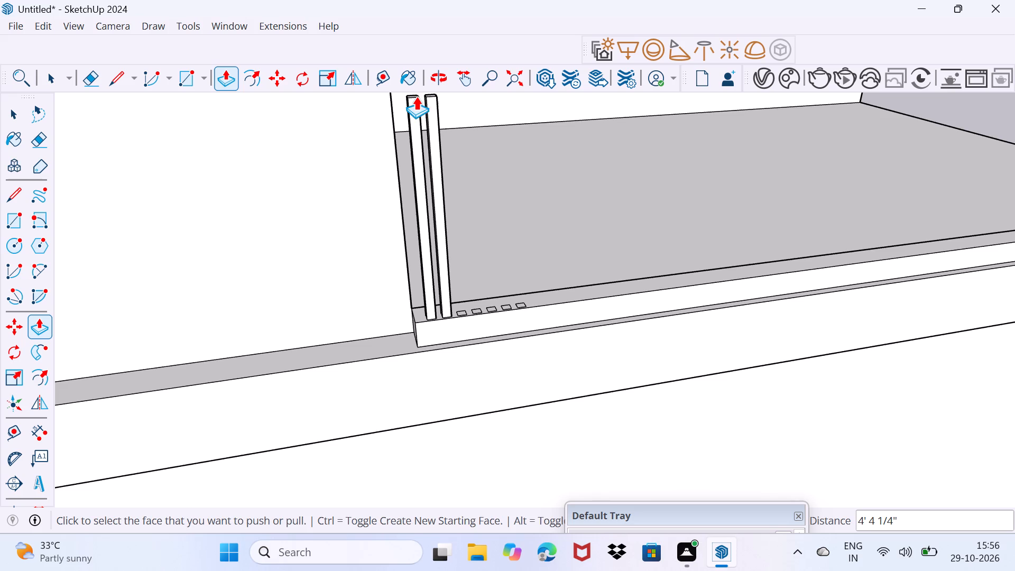
Extrude the third and fourth small rectangles upward 4' 4 1/4", level with the neighbouring posts' tops.
scroll(461, 310, up, 3)
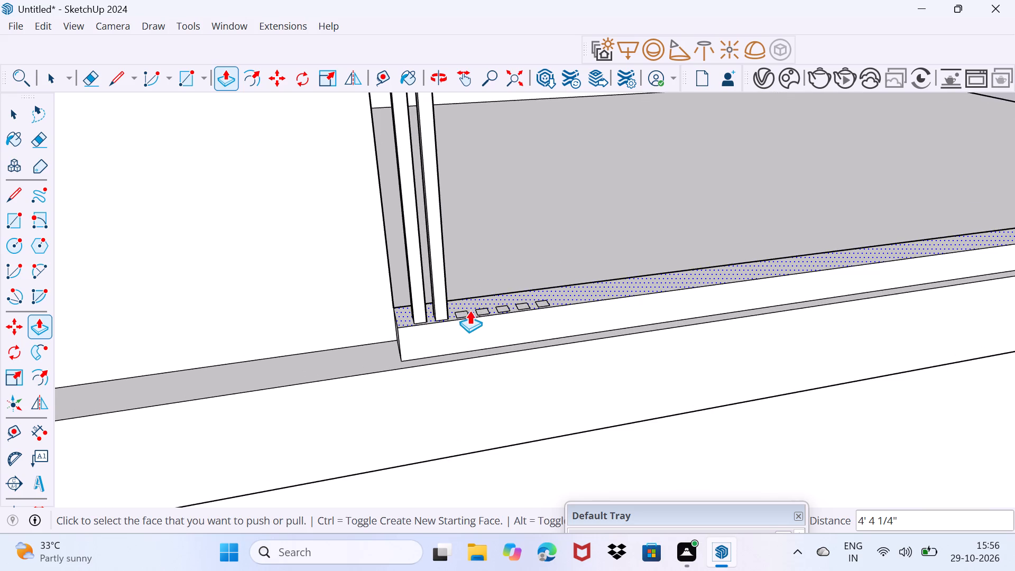
key(Escape)
scroll(462, 310, up, 3)
click(464, 312)
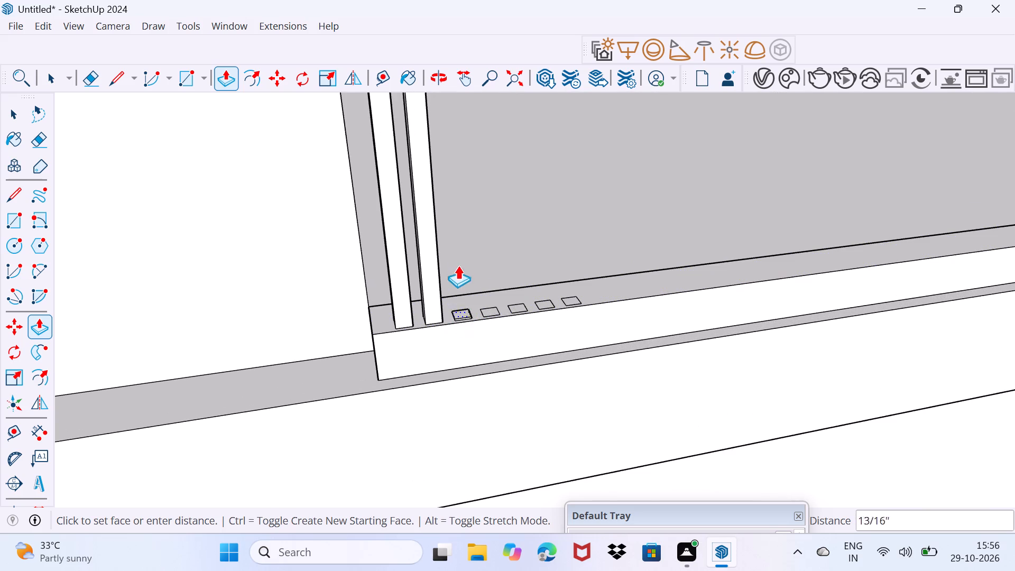
scroll(457, 257, down, 3)
middle_click(457, 257)
key(Escape)
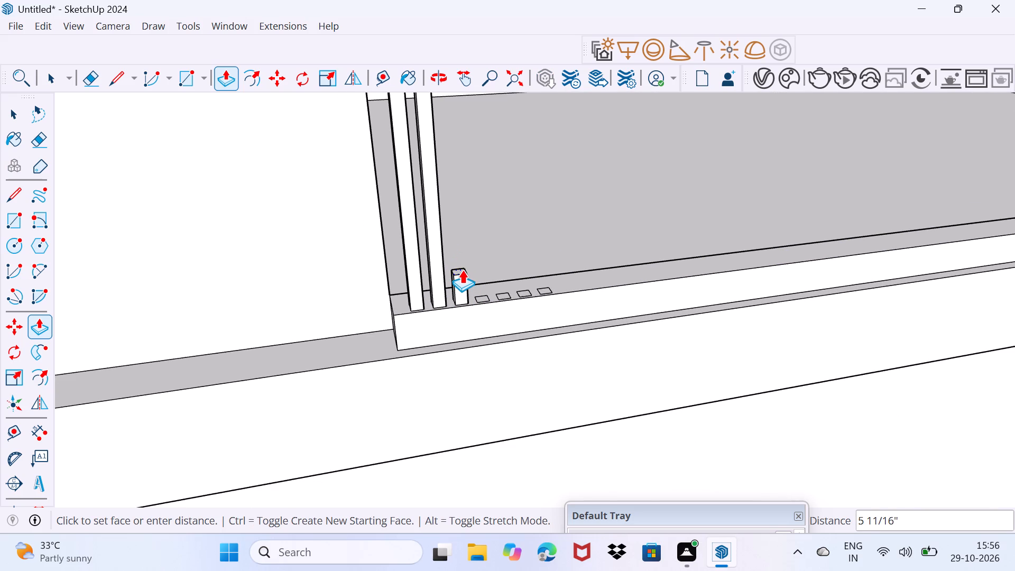
shift+middle_drag(452, 243, 477, 315)
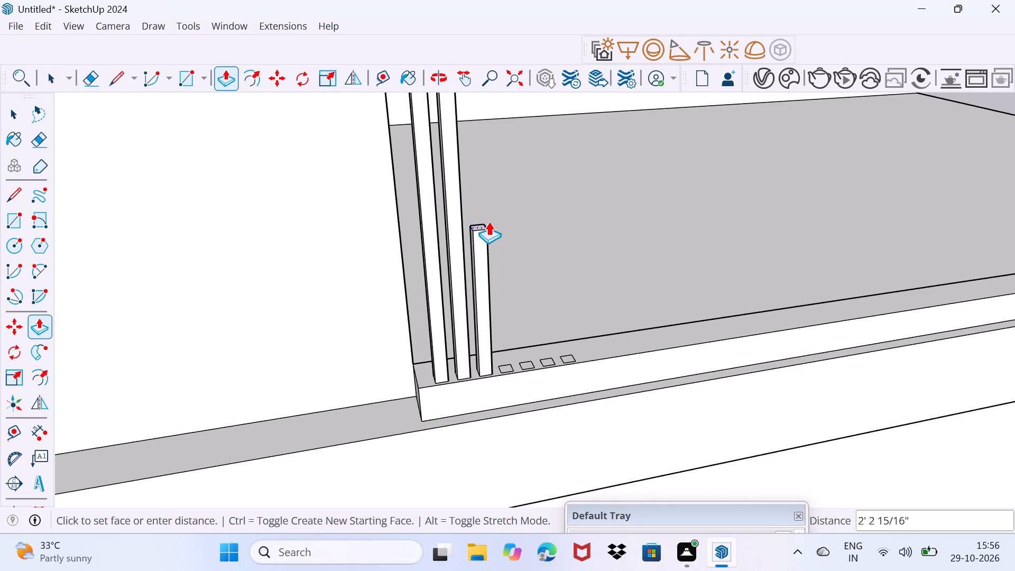
middle_drag(461, 181, 500, 300)
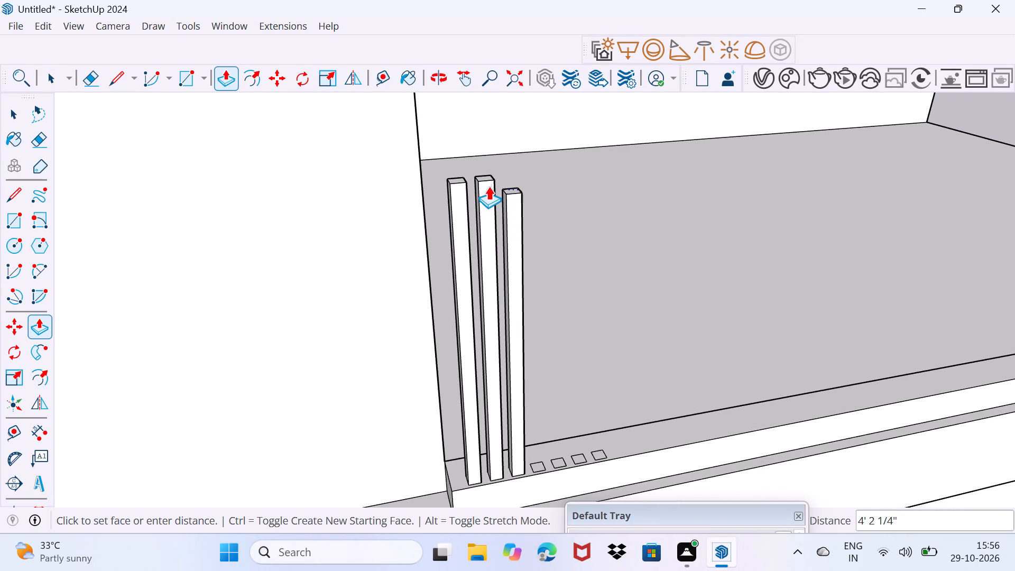
click(488, 181)
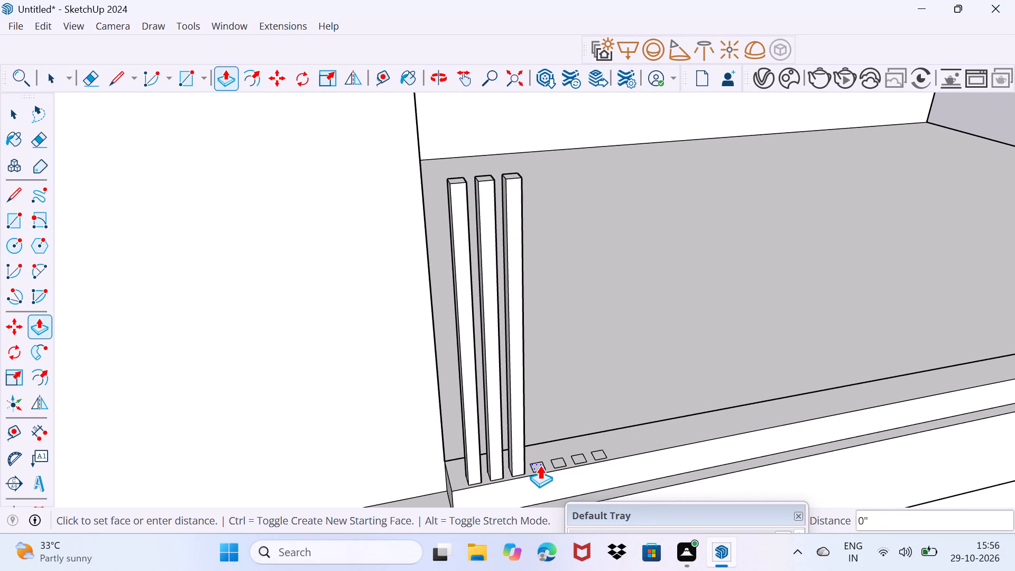
click(540, 465)
click(505, 178)
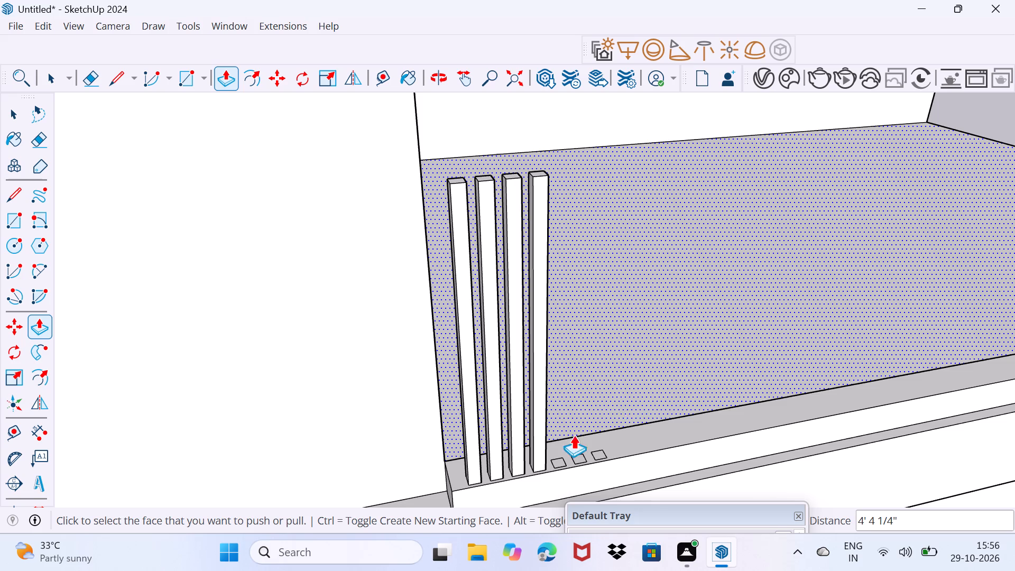
Extrude the fifth small rectangle on the curb upward about 4' 4 3/8", level with the neighbouring posts' tops.
click(559, 459)
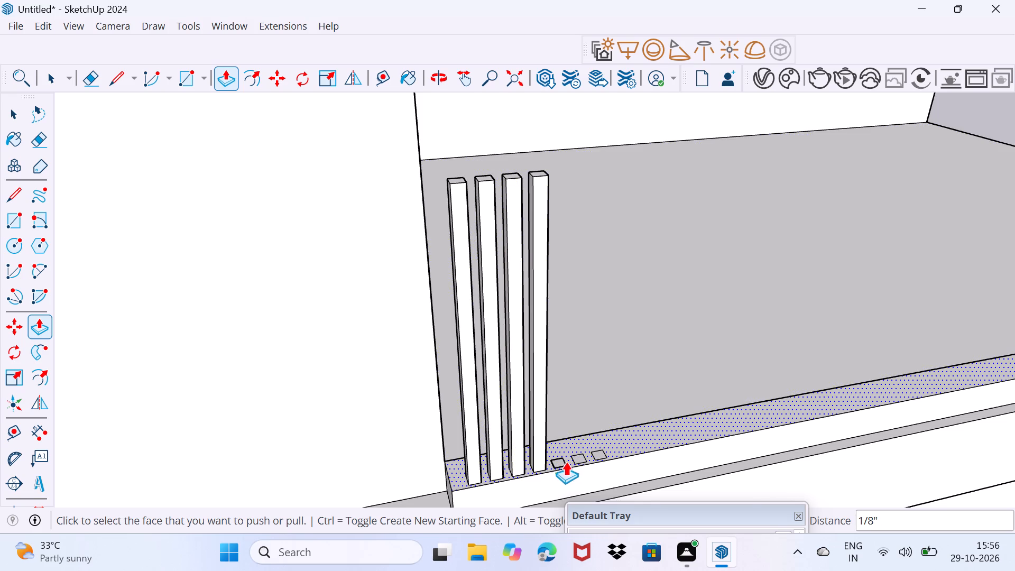
scroll(551, 463, up, 4)
click(566, 463)
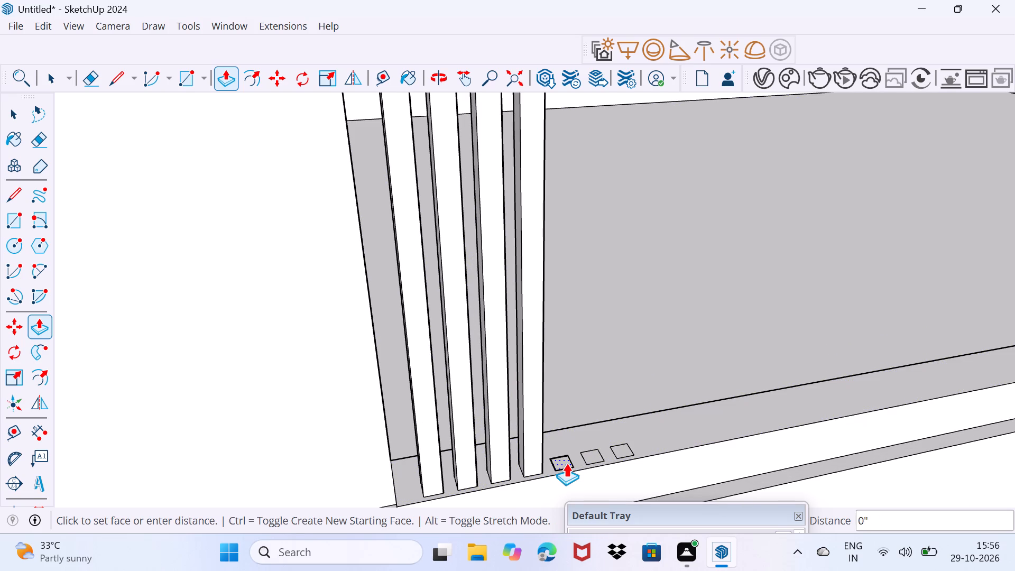
scroll(560, 228, down, 3)
middle_drag(553, 219, 563, 323)
shift+scroll(553, 219, down, 1)
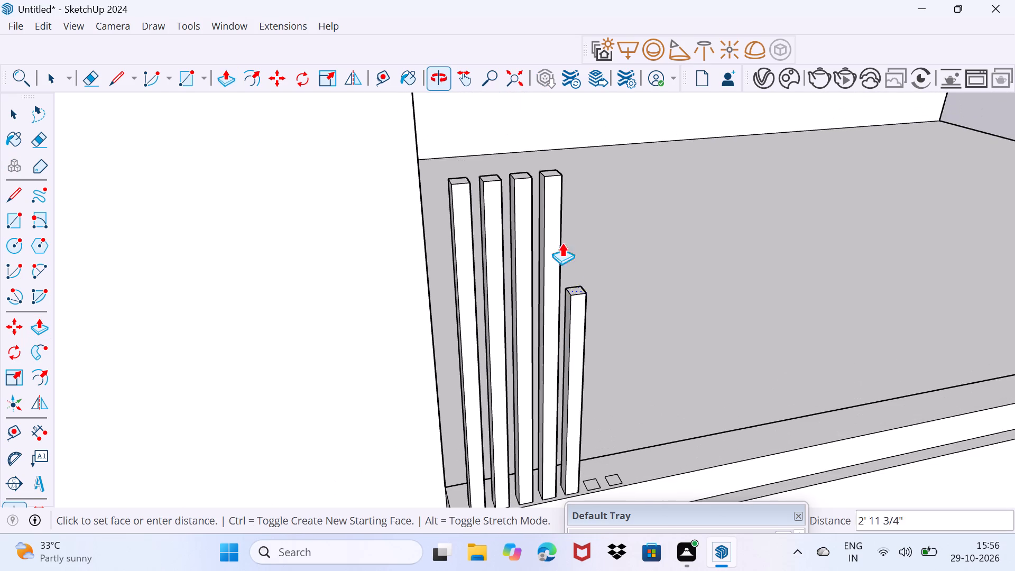
click(544, 180)
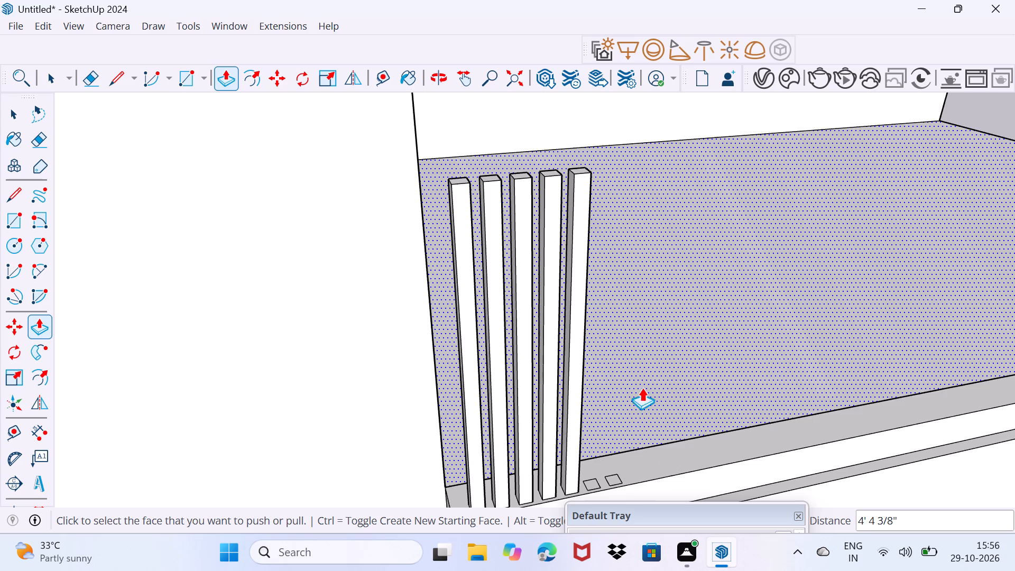
Extrude the sixth and seventh small rectangles upward, level with the neighbouring posts' tops, the sixth about 4' 4 5/16".
click(589, 484)
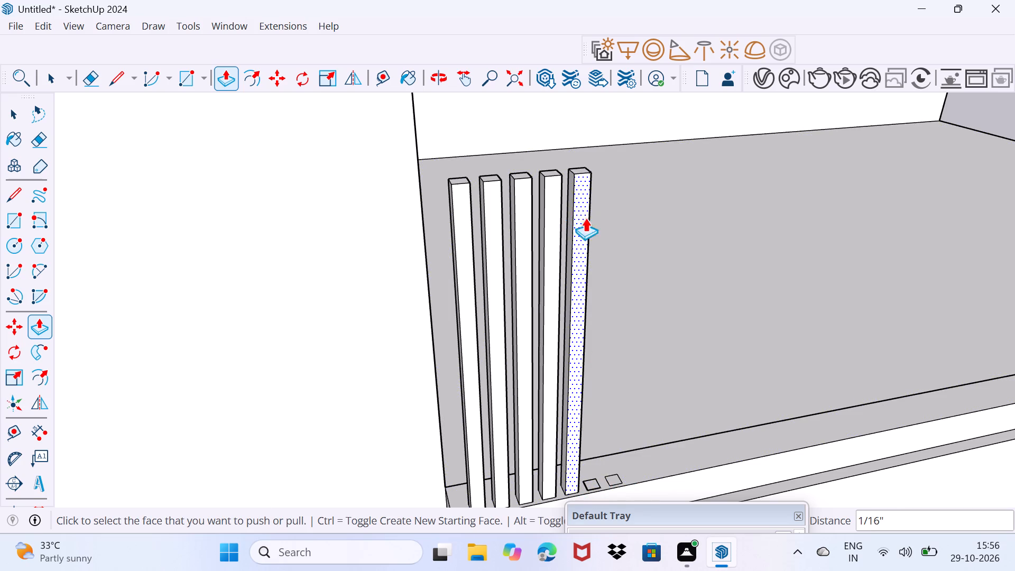
drag(589, 482, 573, 176)
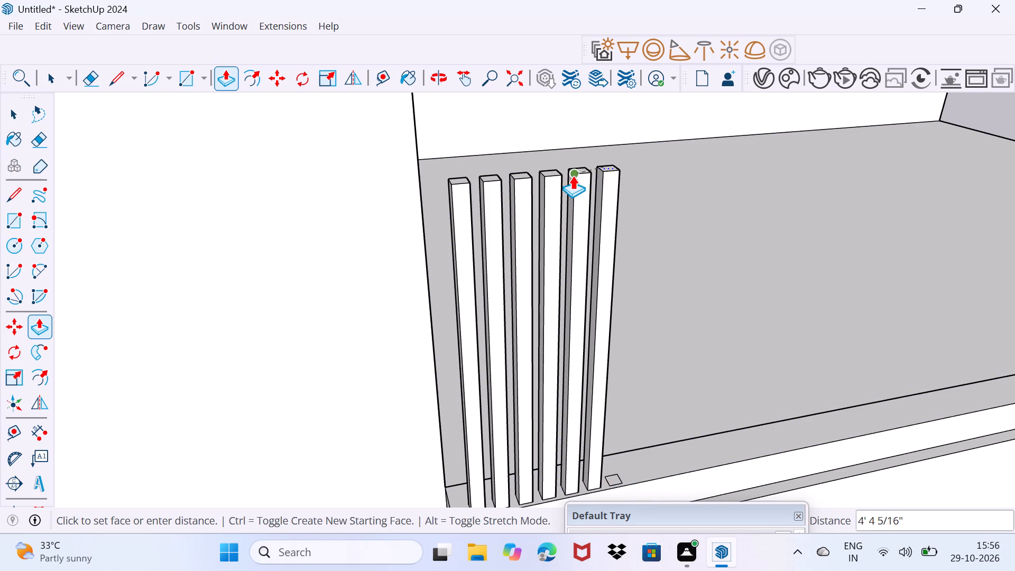
drag(573, 176, 575, 174)
click(575, 174)
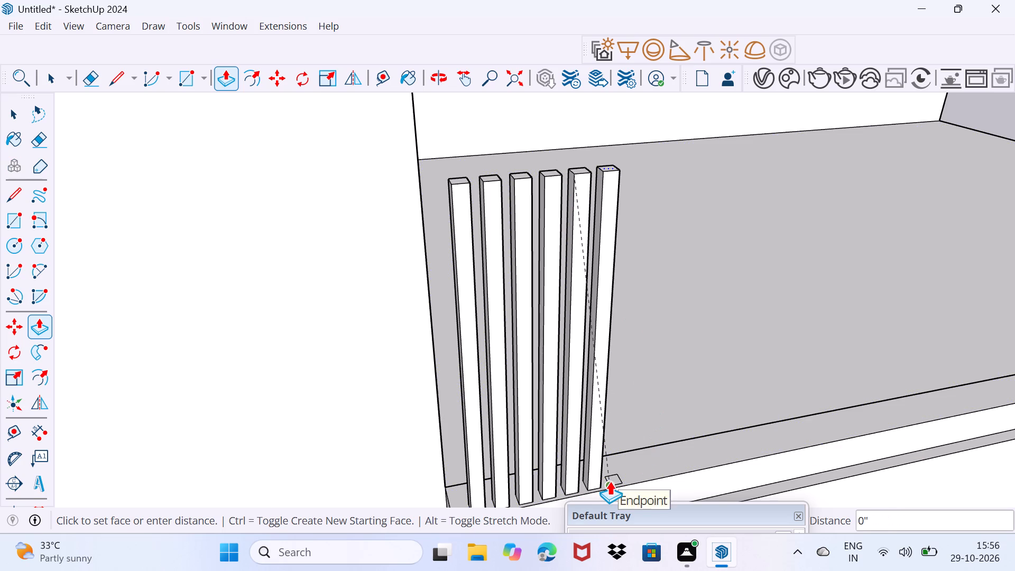
key(Escape)
click(616, 483)
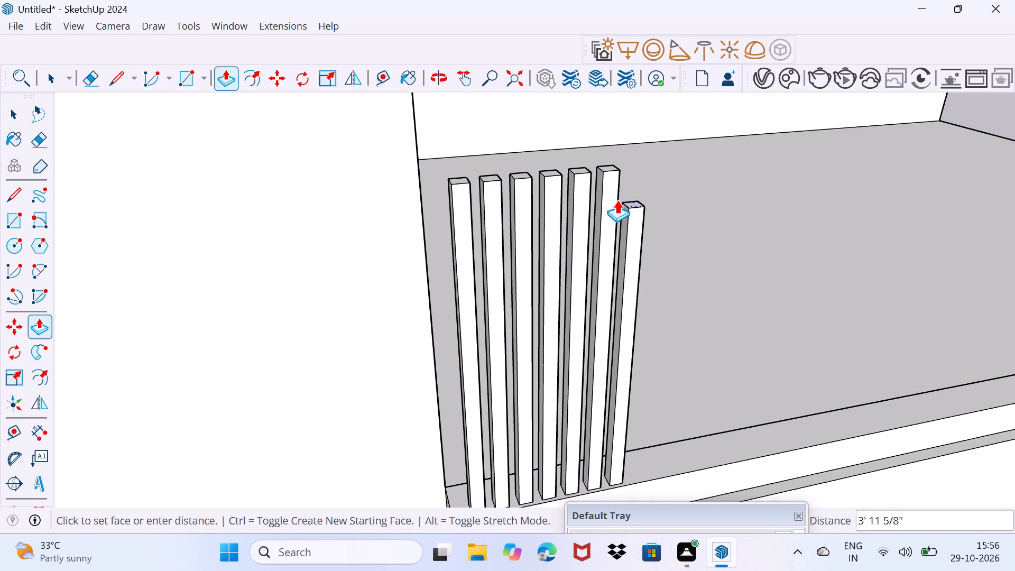
click(612, 167)
key(space)
Extend the first post at the wall end upward from its top face to the projecting band above the balcony opening.
middle_drag(678, 237, 526, 253)
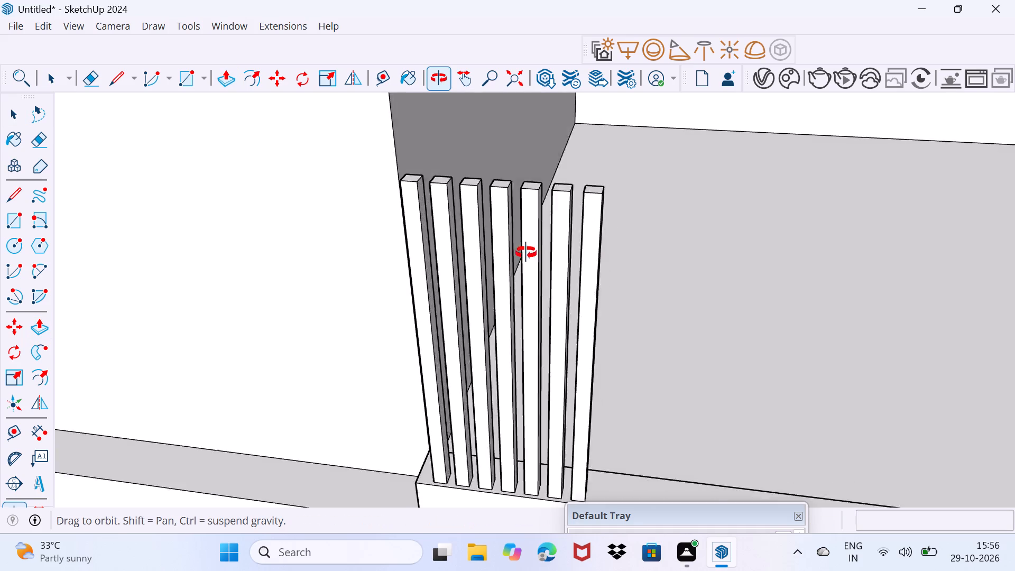
middle_drag(526, 253, 476, 250)
scroll(476, 250, down, 14)
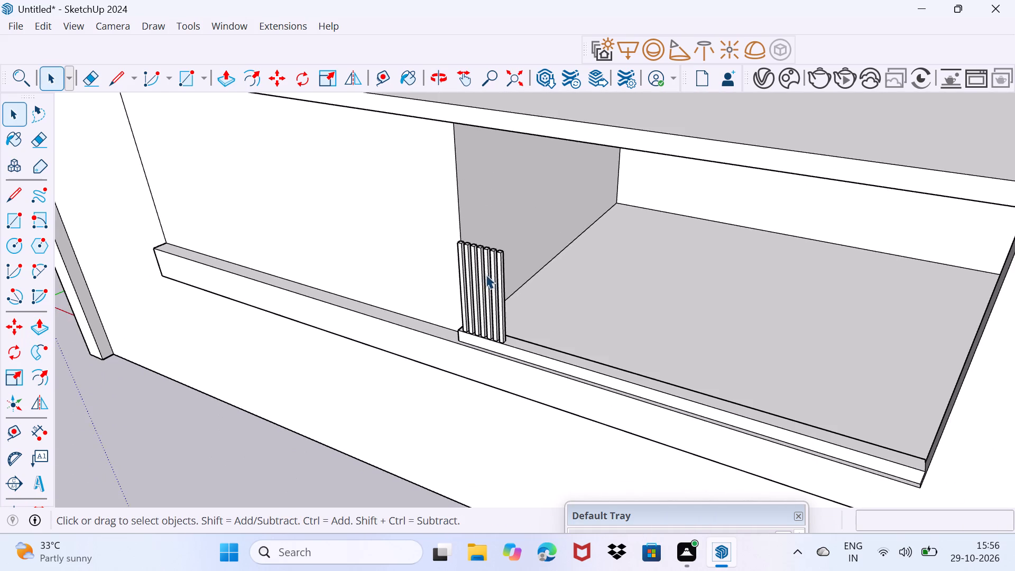
middle_drag(490, 276, 548, 251)
scroll(492, 261, up, 2)
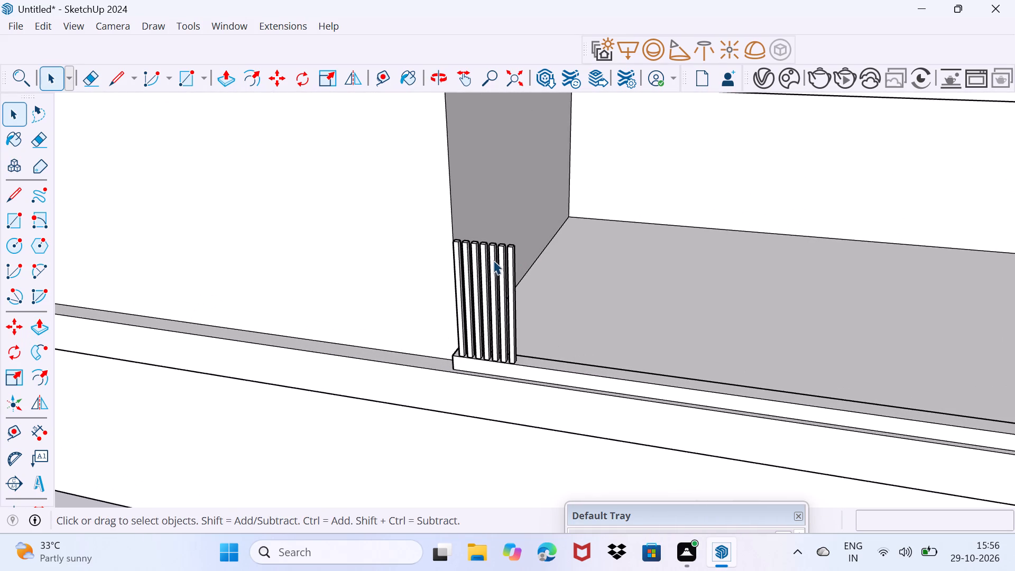
shift+middle_drag(493, 260, 534, 354)
scroll(492, 314, up, 3)
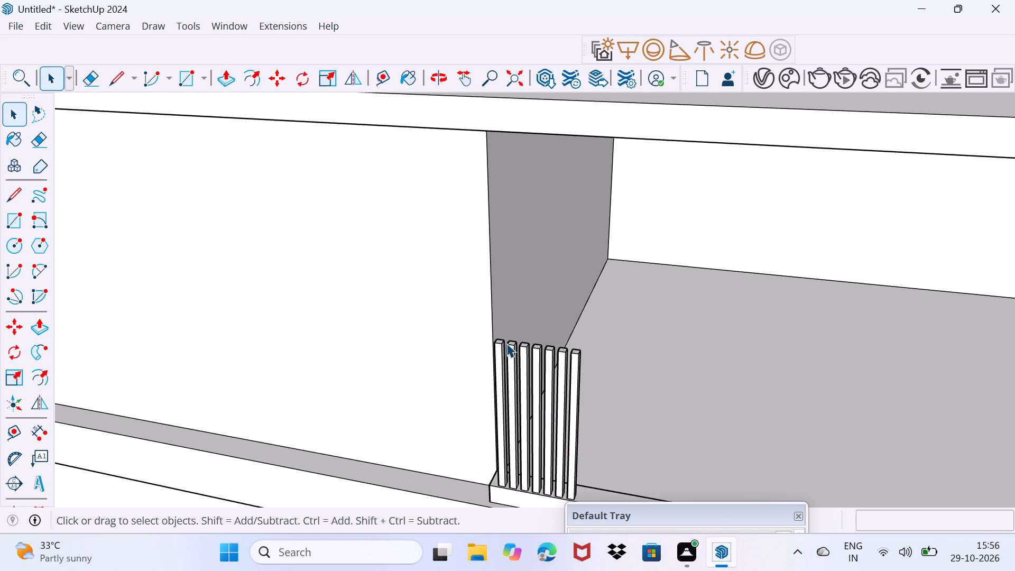
shift+middle_drag(506, 343, 515, 387)
scroll(509, 325, down, 2)
scroll(504, 349, up, 3)
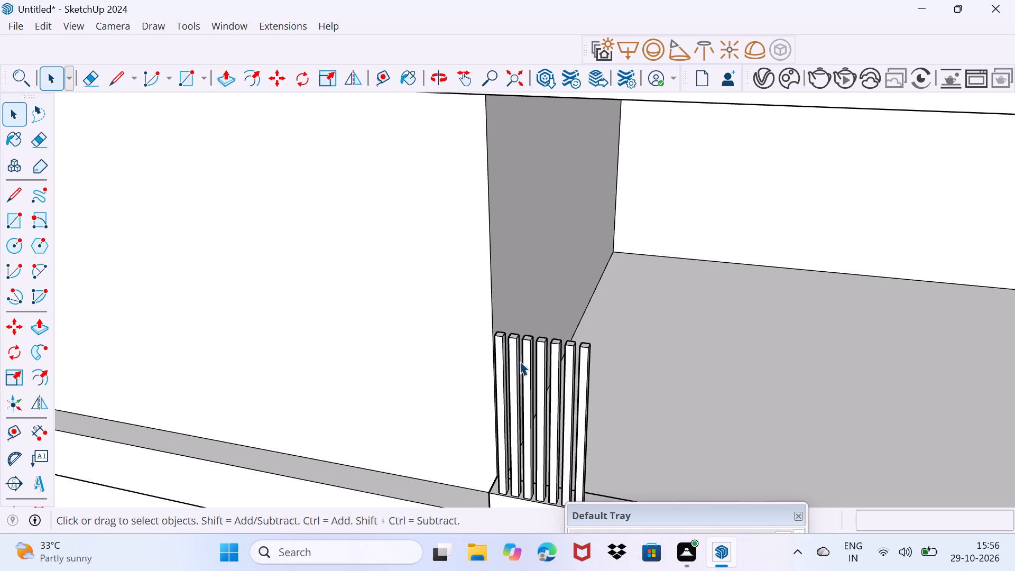
scroll(501, 351, up, 2)
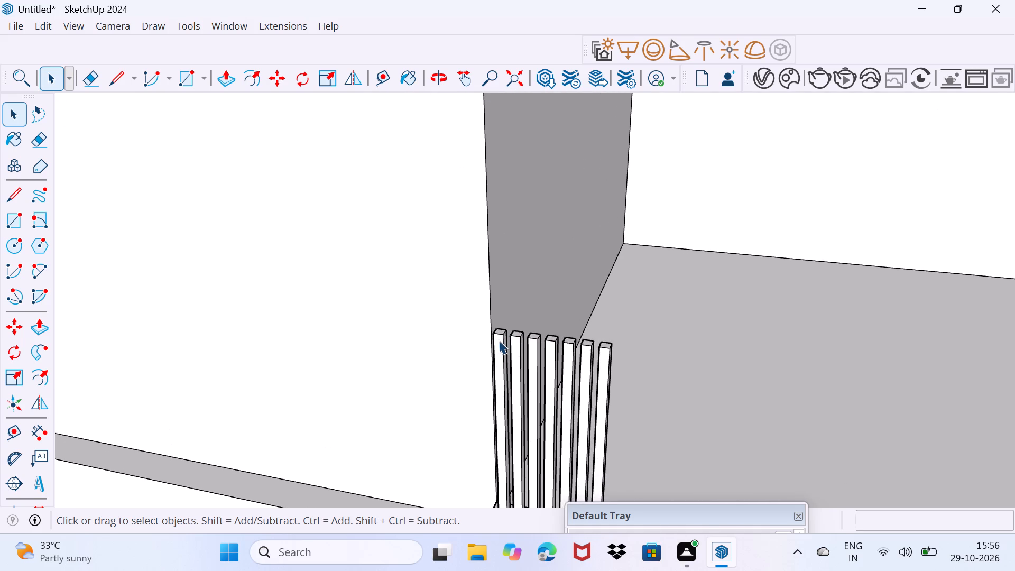
middle_drag(499, 340, 484, 436)
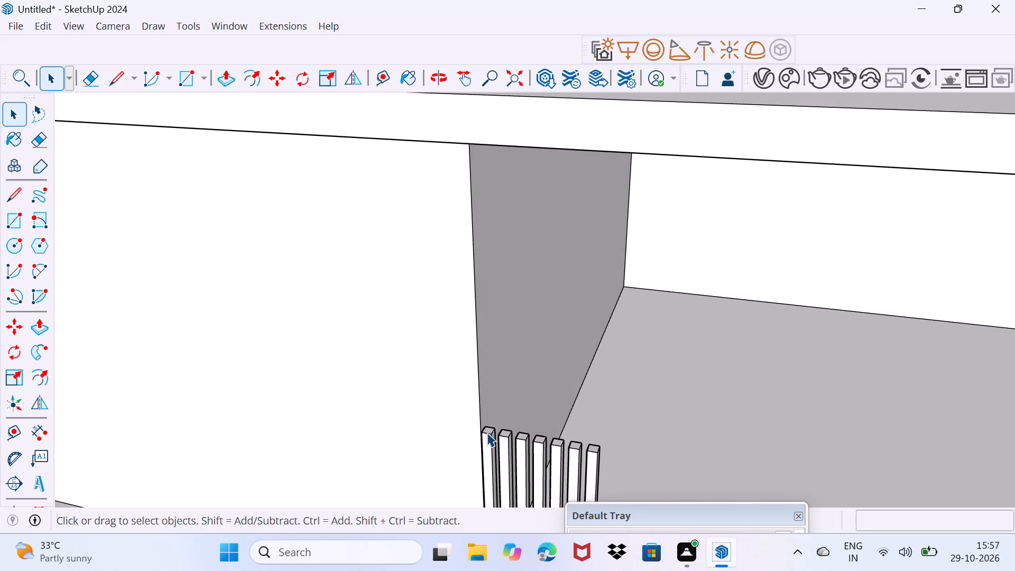
click(487, 432)
click(487, 429)
click(487, 429)
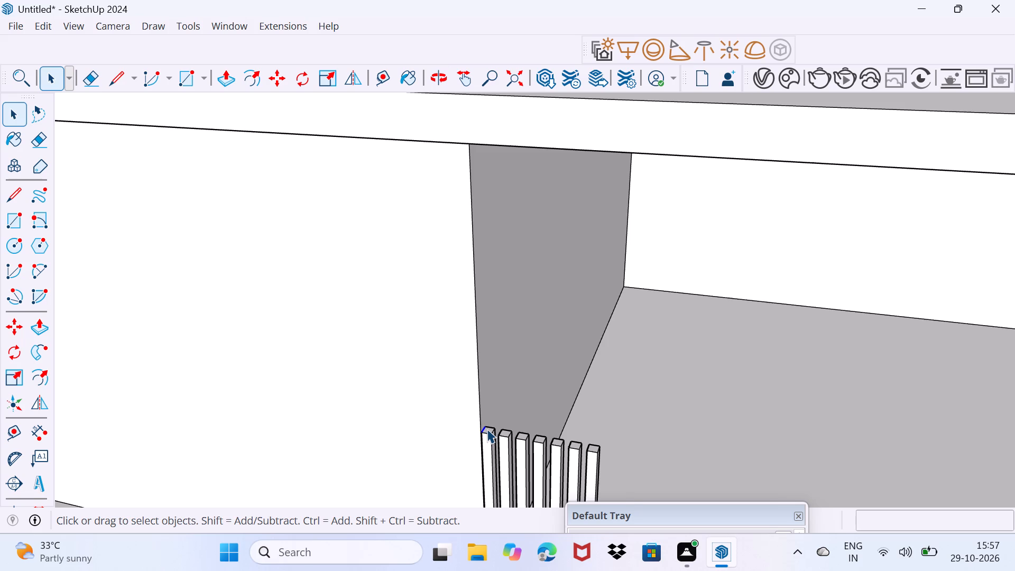
scroll(487, 429, up, 3)
click(490, 432)
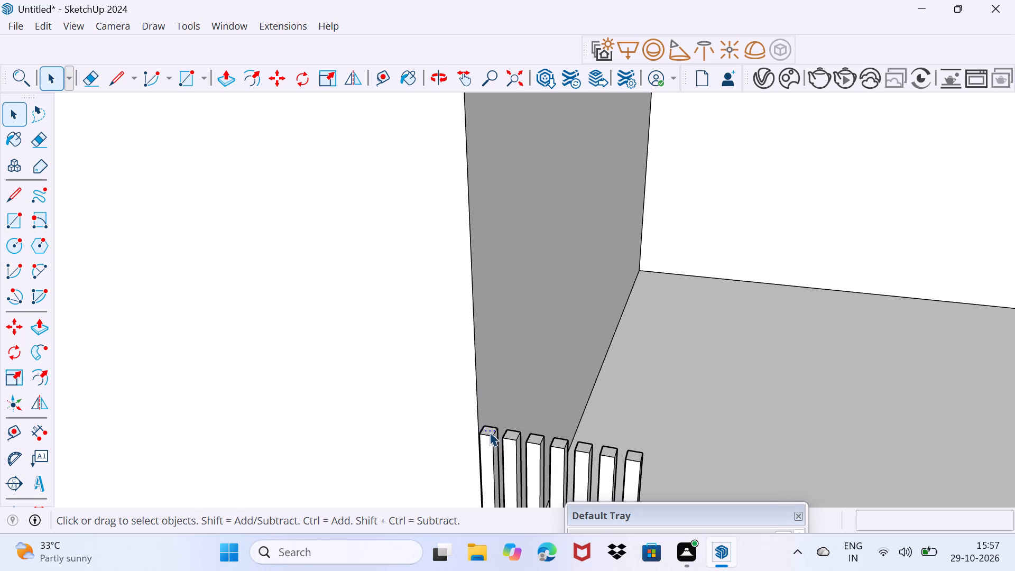
key(p)
click(490, 432)
scroll(509, 346, down, 6)
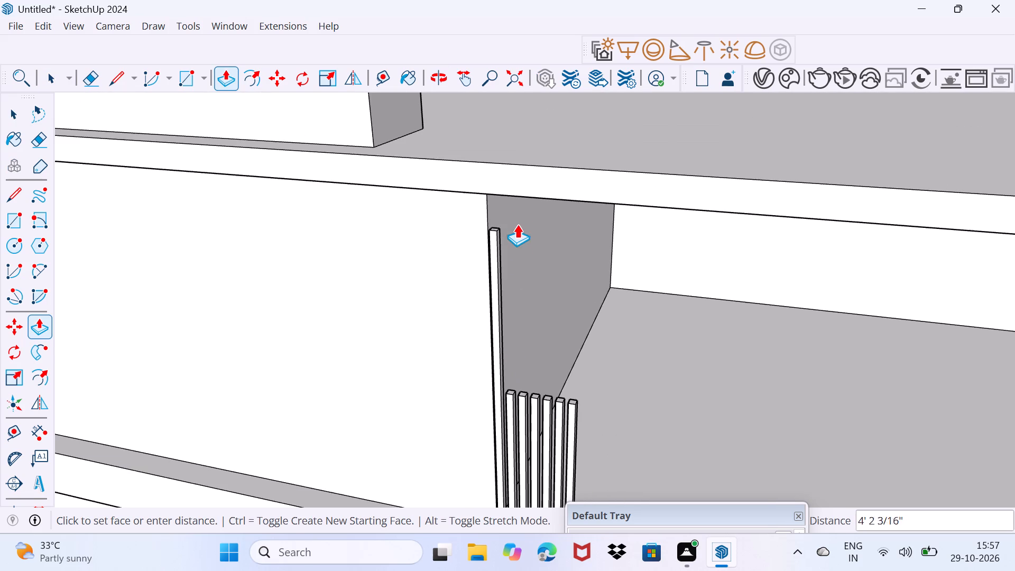
click(517, 195)
Extend the second and third posts up to the projecting band, by about 5' 2 3/8" and 5' 7/8".
scroll(505, 394, up, 3)
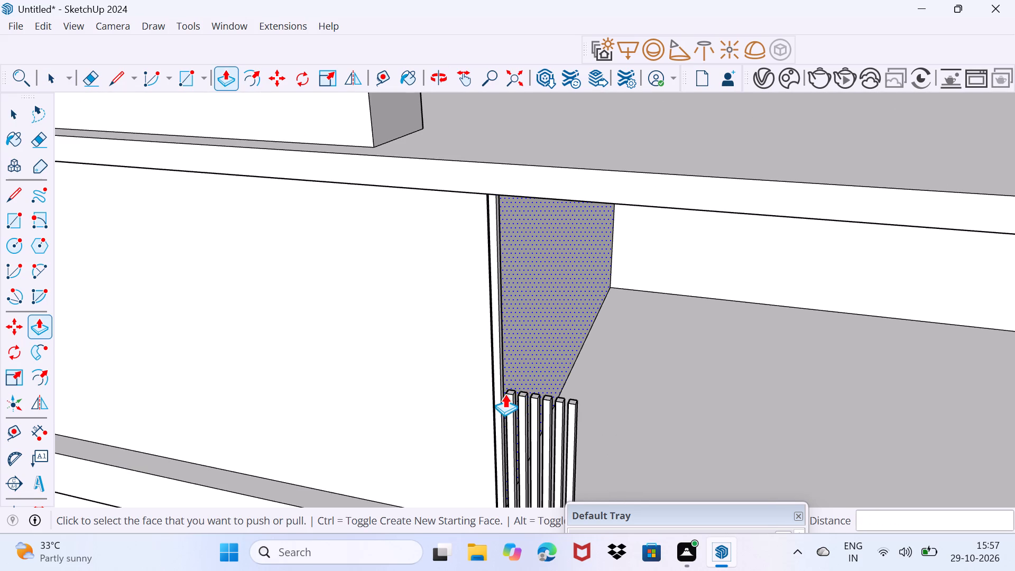
click(516, 391)
scroll(536, 180, down, 2)
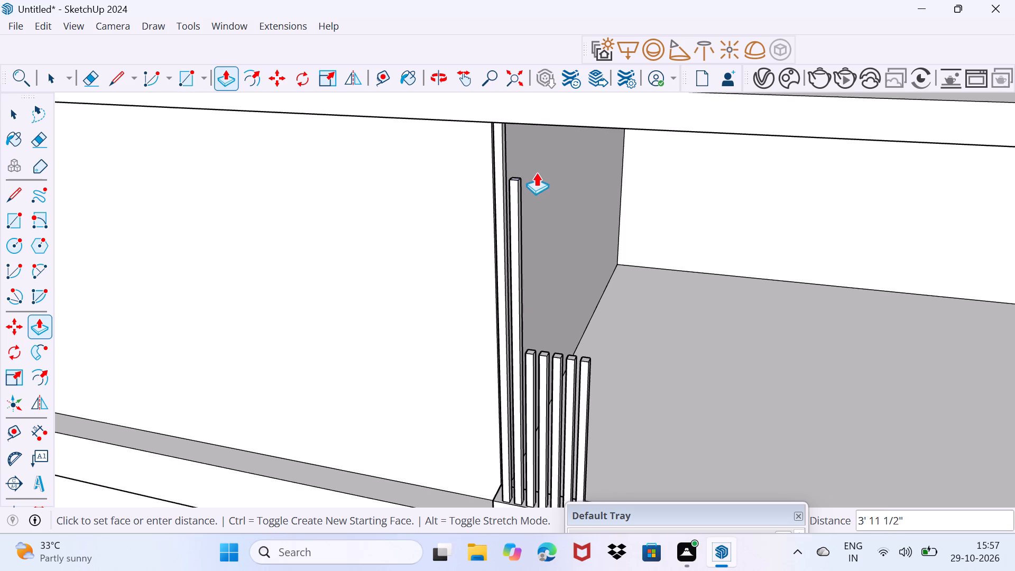
click(540, 114)
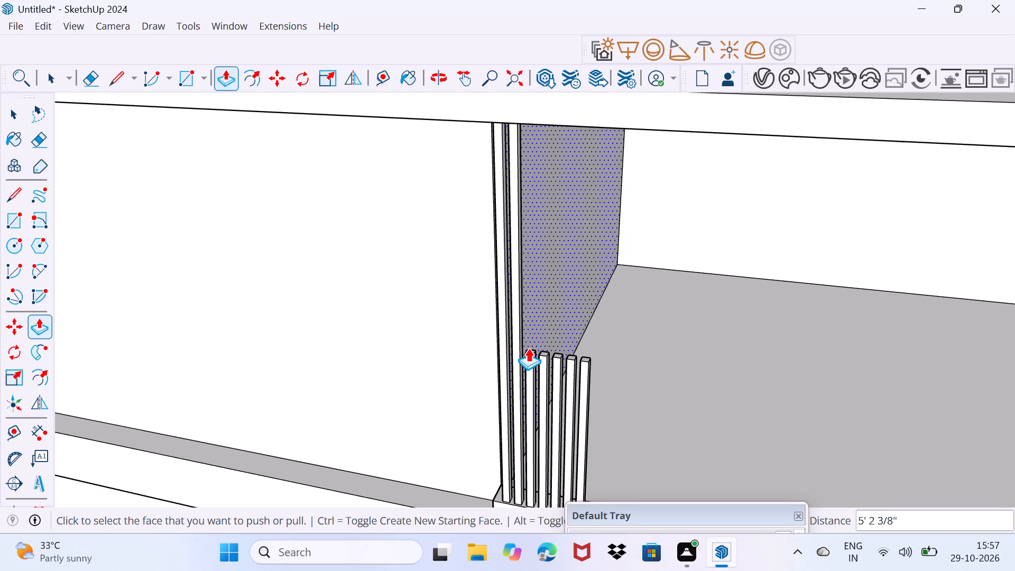
scroll(531, 344, up, 2)
click(531, 355)
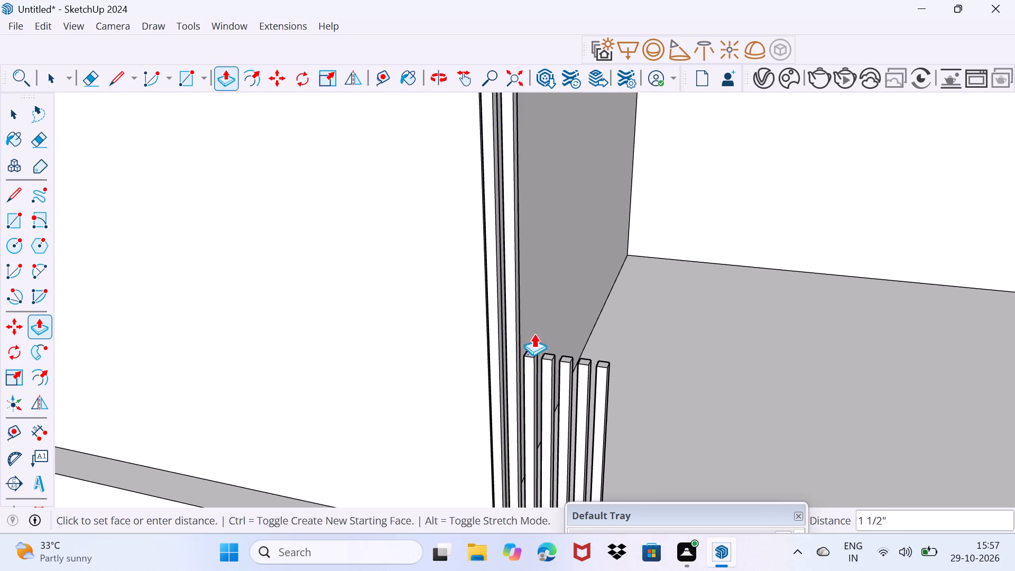
scroll(556, 235, down, 4)
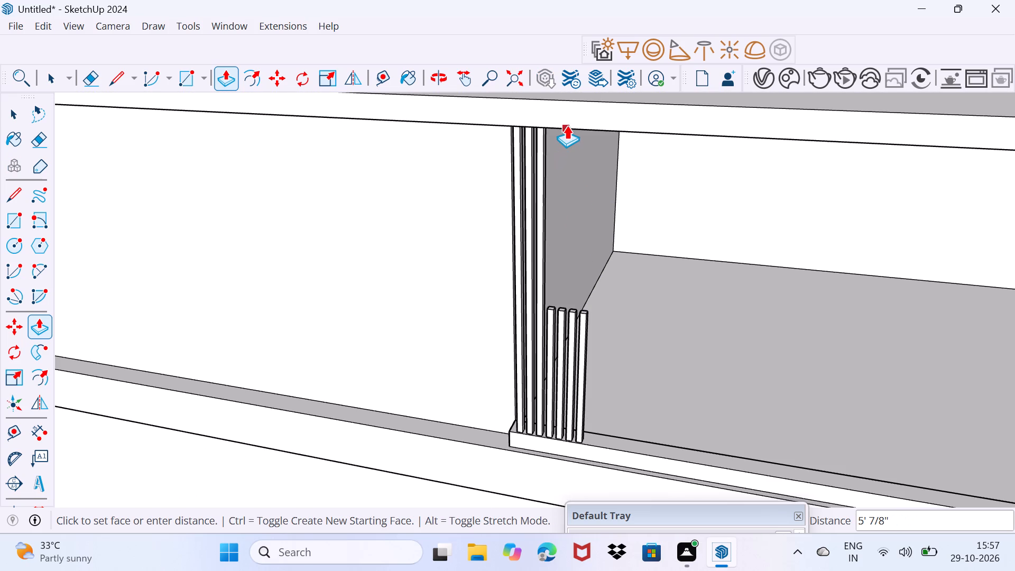
click(567, 125)
Extend the fourth and fifth posts up to the projecting band, by about 5' 1 1/8" and 5' 7/8".
scroll(543, 311, up, 3)
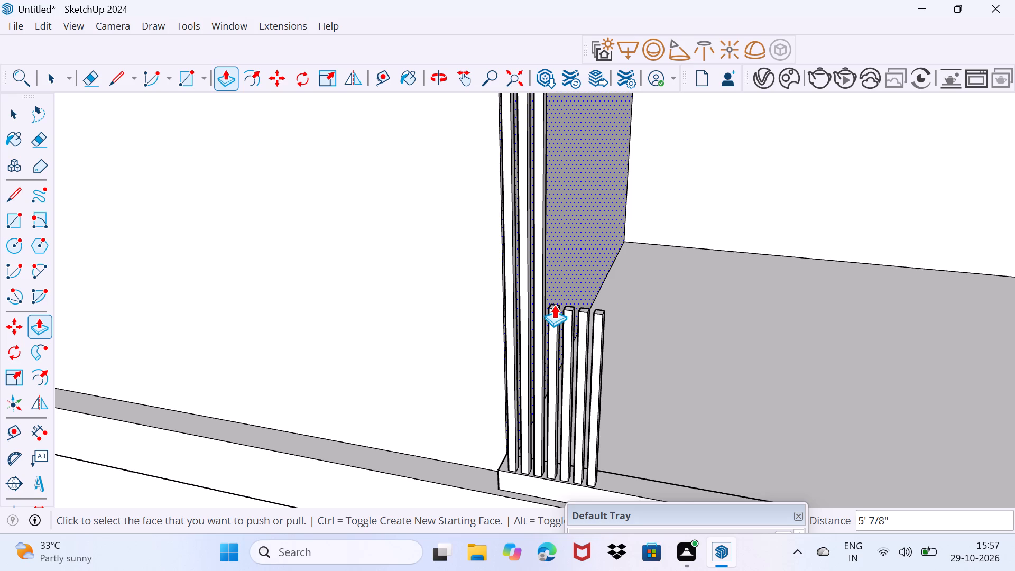
scroll(554, 305, up, 8)
click(553, 317)
scroll(569, 238, down, 5)
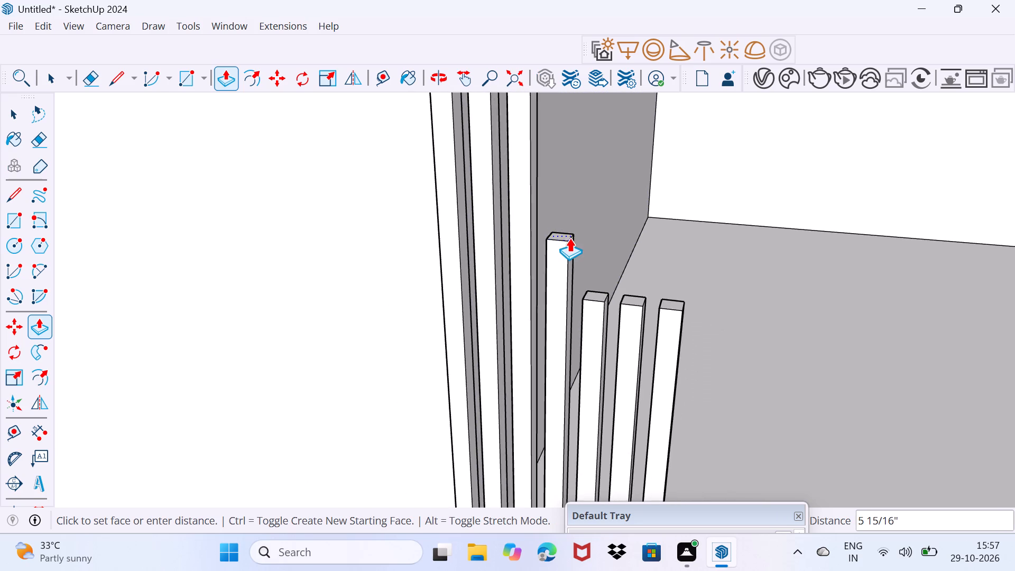
scroll(569, 238, down, 6)
middle_drag(574, 231, 595, 375)
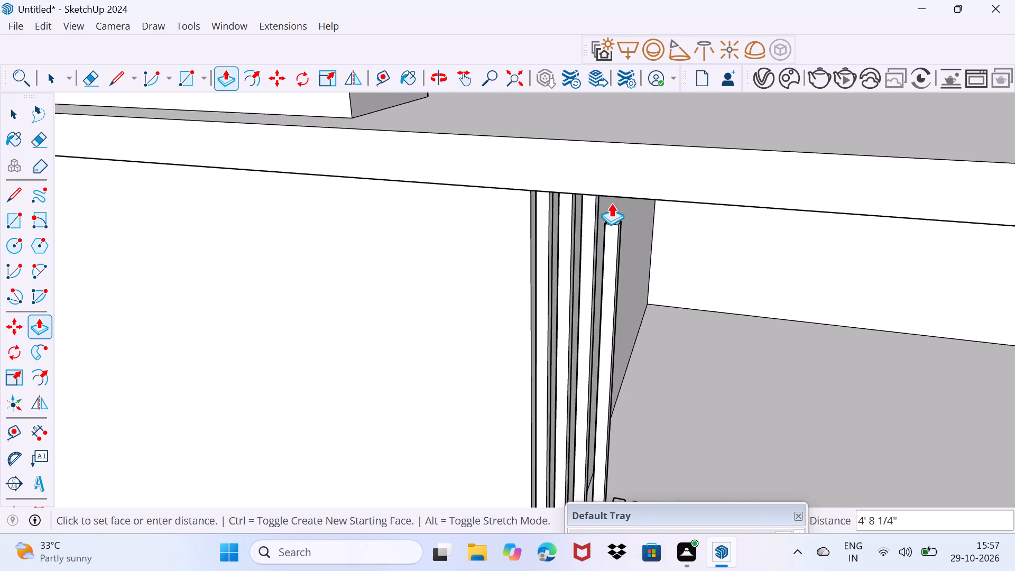
click(614, 189)
scroll(615, 255, down, 3)
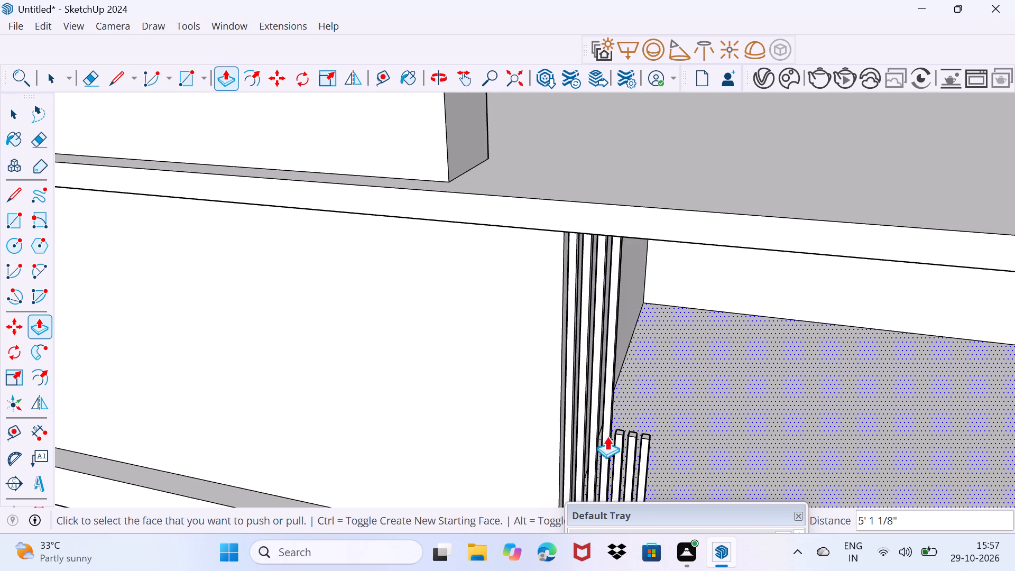
scroll(619, 430, up, 4)
click(615, 438)
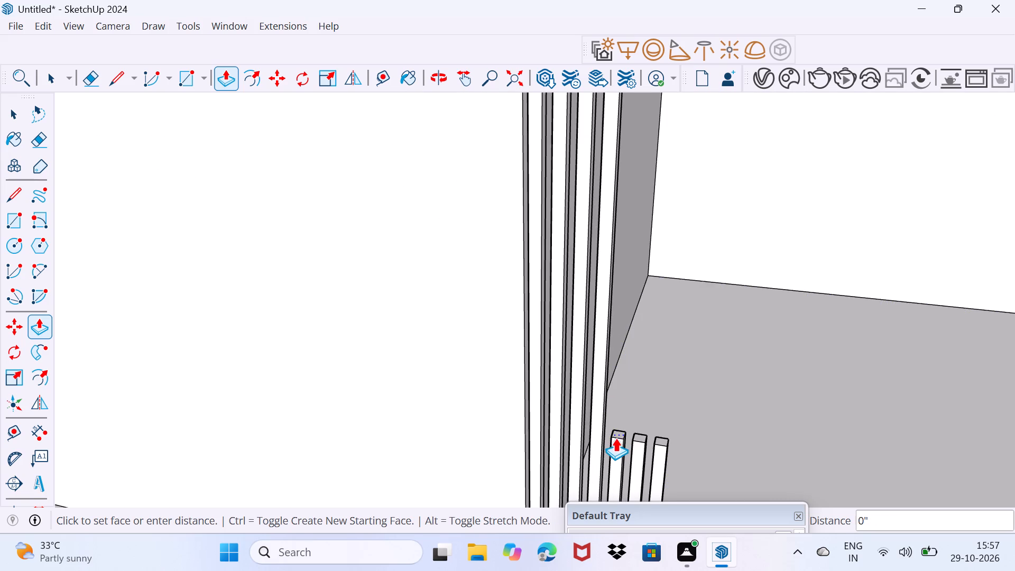
scroll(636, 250, down, 3)
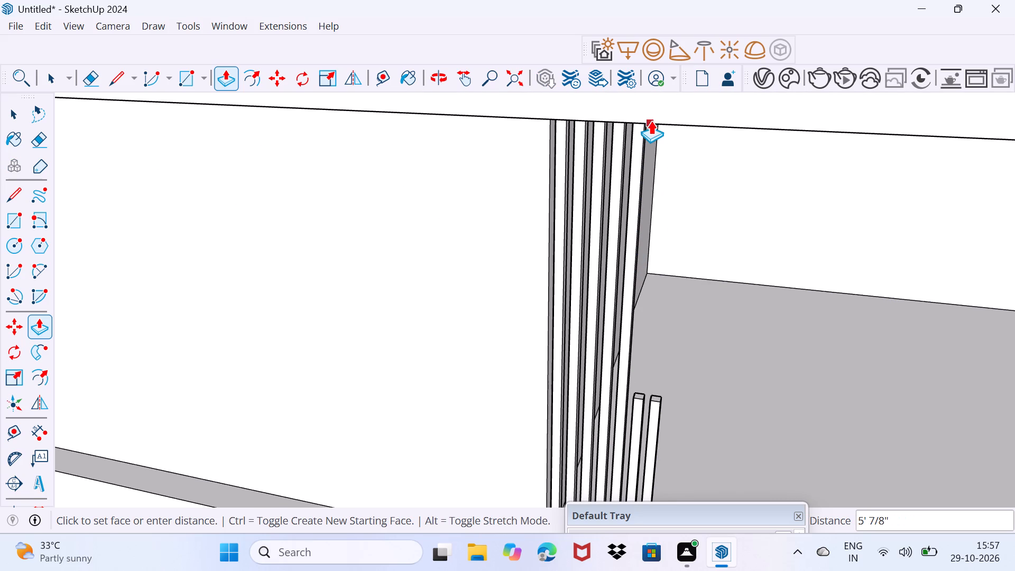
click(651, 121)
Extend the sixth and seventh posts up to the projecting band, the sixth by about 5' 7/8".
scroll(633, 399, up, 2)
click(643, 395)
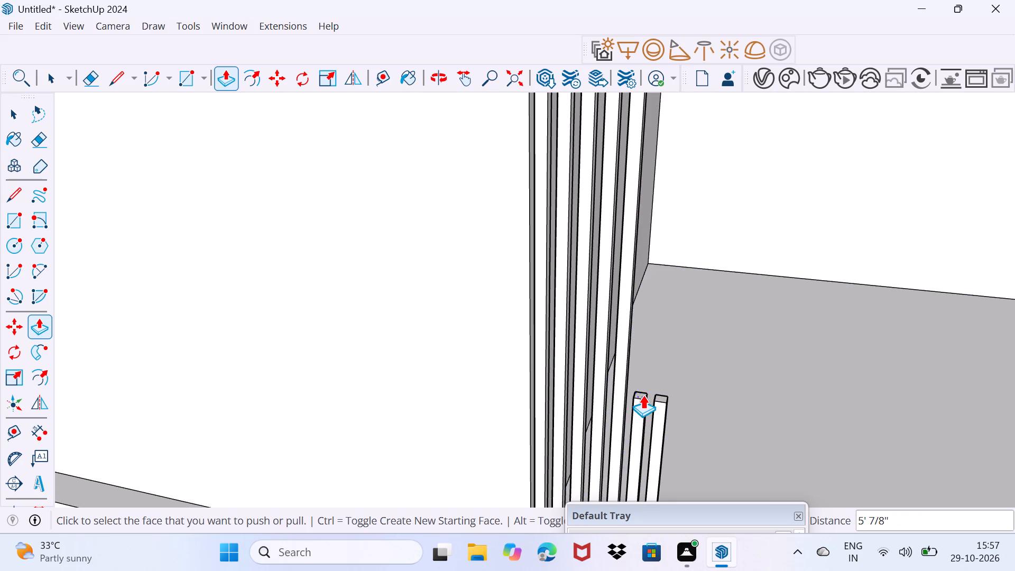
scroll(652, 295, down, 6)
click(676, 158)
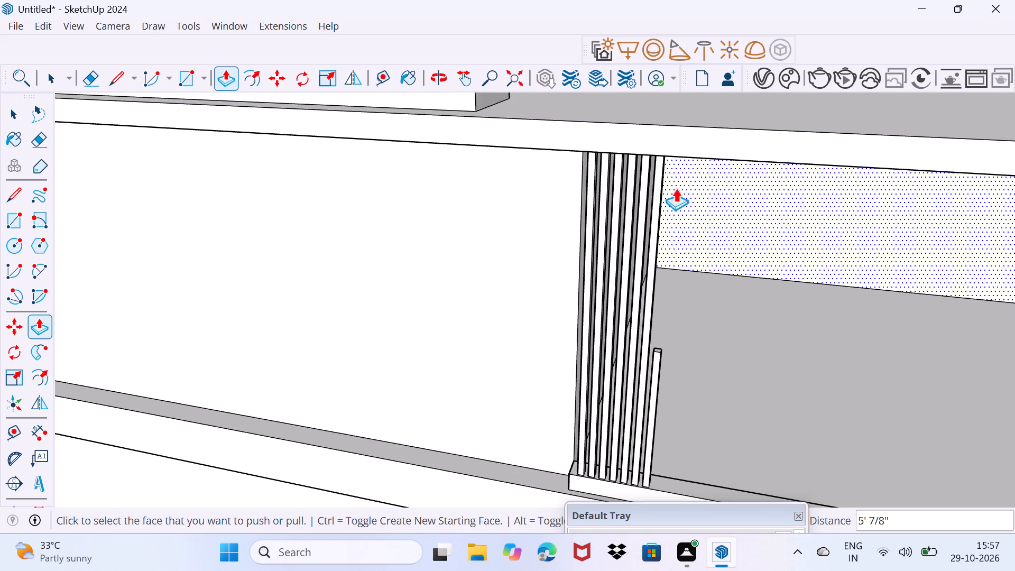
scroll(656, 345, up, 4)
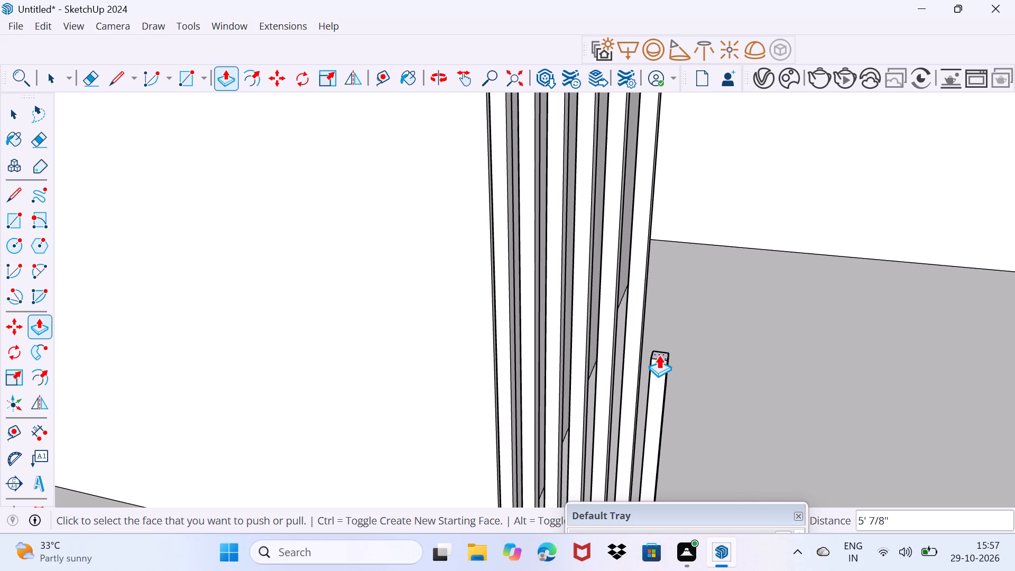
click(659, 353)
scroll(671, 269, down, 4)
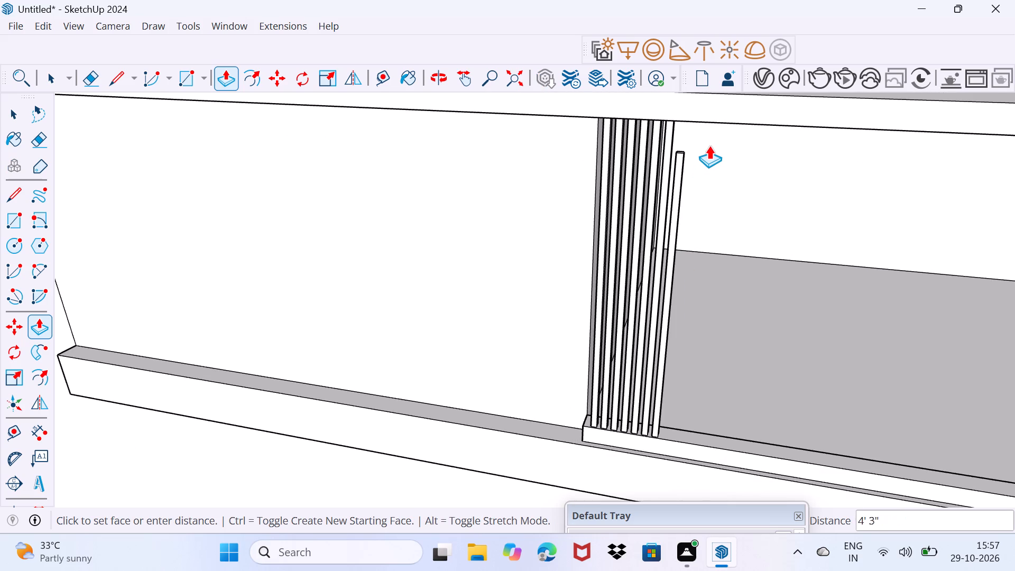
click(709, 119)
key(space)
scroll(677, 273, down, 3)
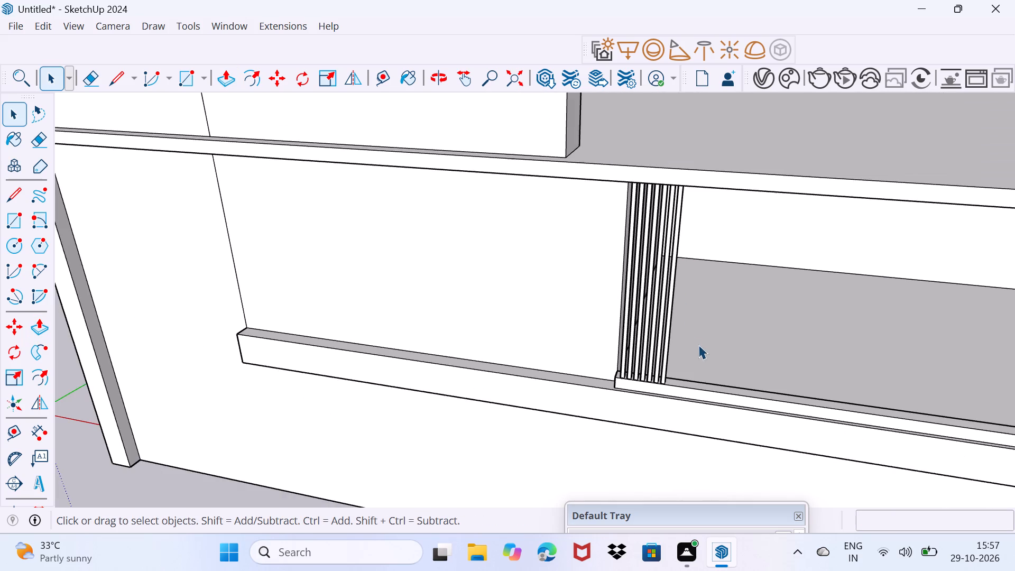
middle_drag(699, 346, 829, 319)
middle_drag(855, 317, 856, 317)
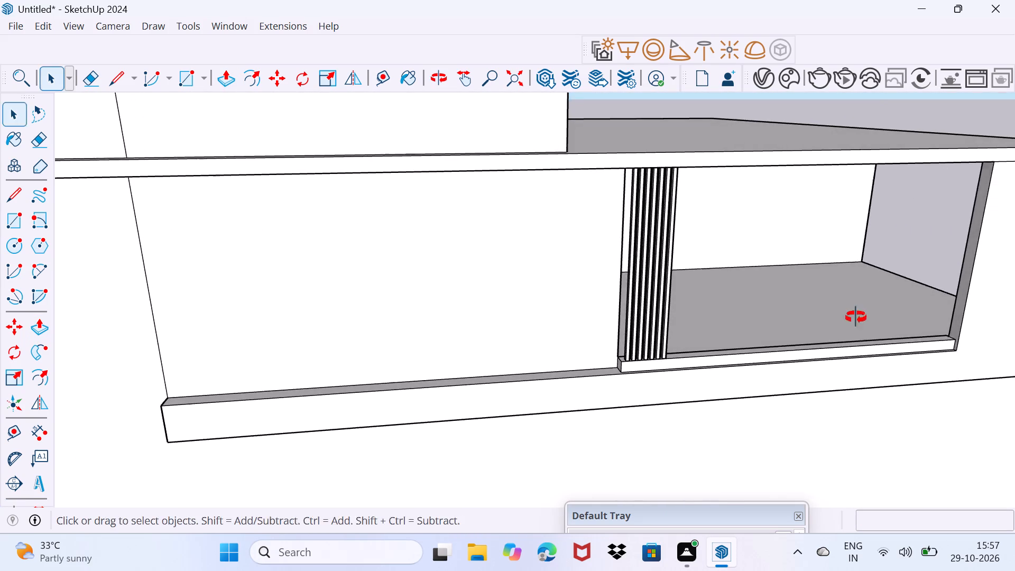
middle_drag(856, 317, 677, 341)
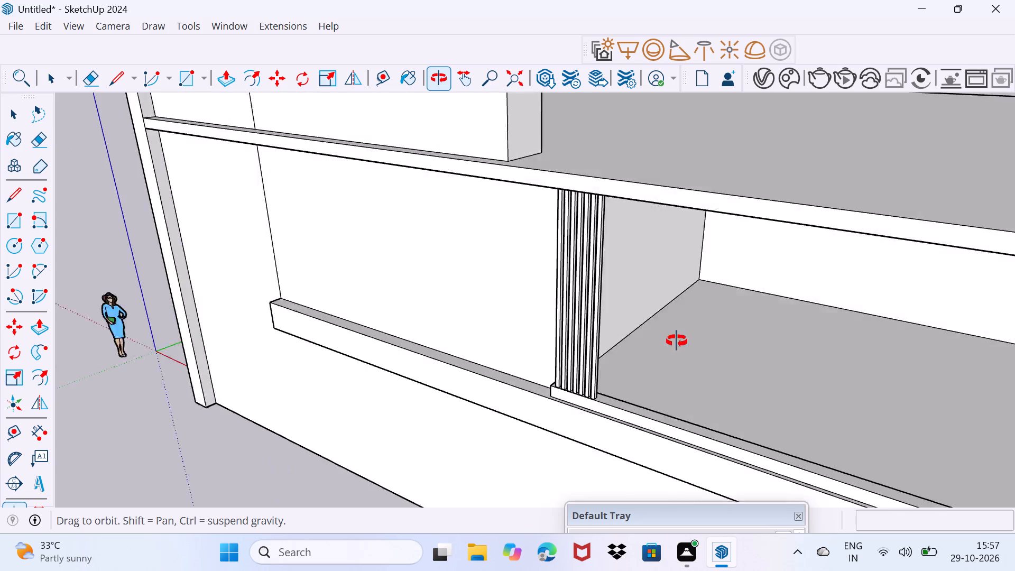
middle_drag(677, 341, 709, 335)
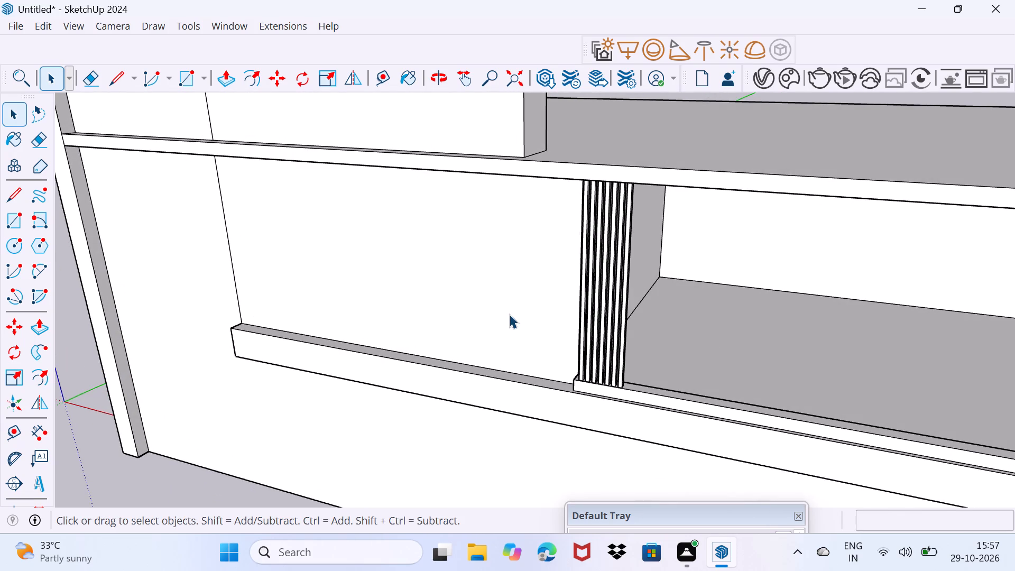
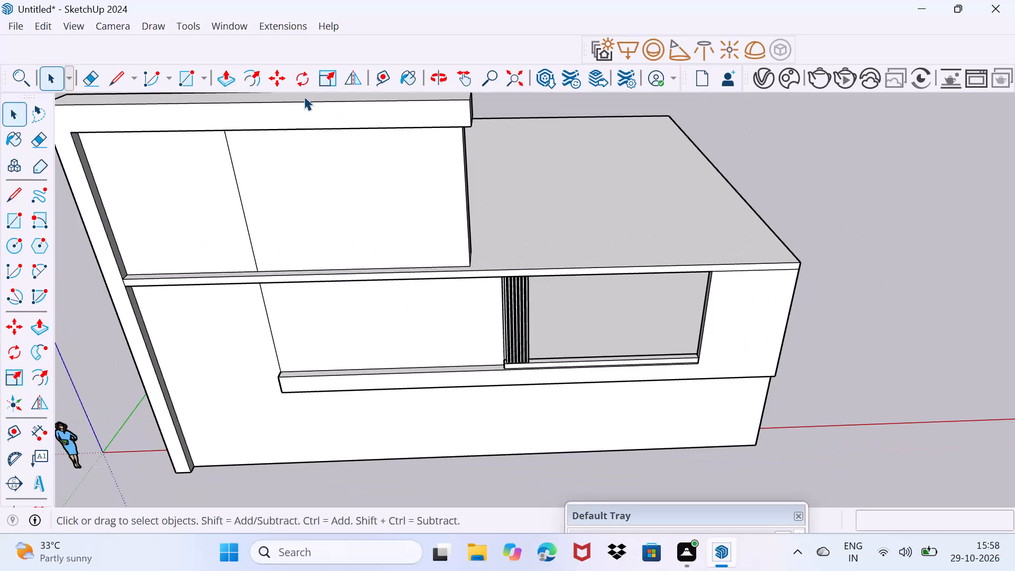
Search the 3D Warehouse for "railing glass".
click(239, 26)
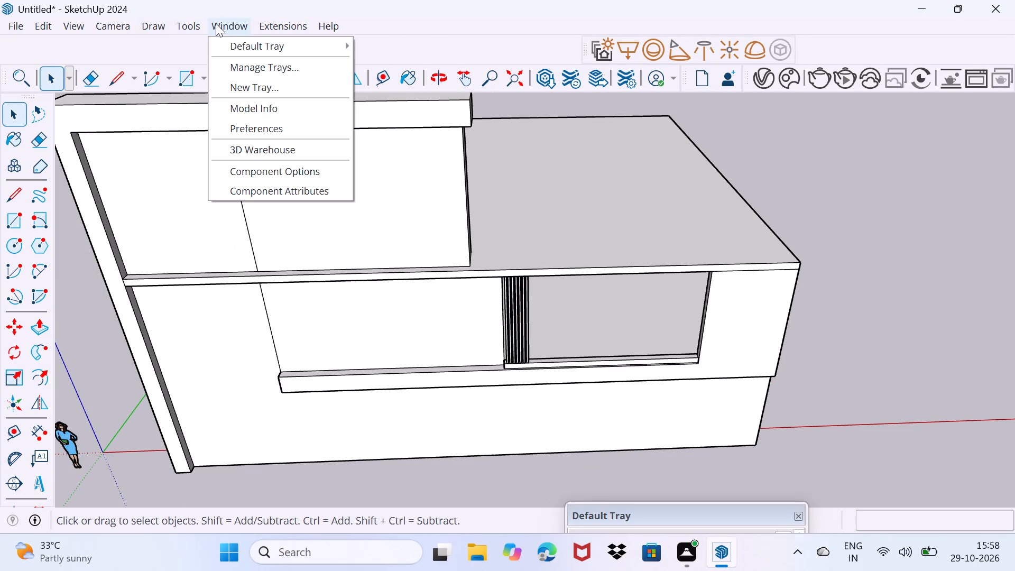
click(217, 23)
click(217, 22)
click(274, 149)
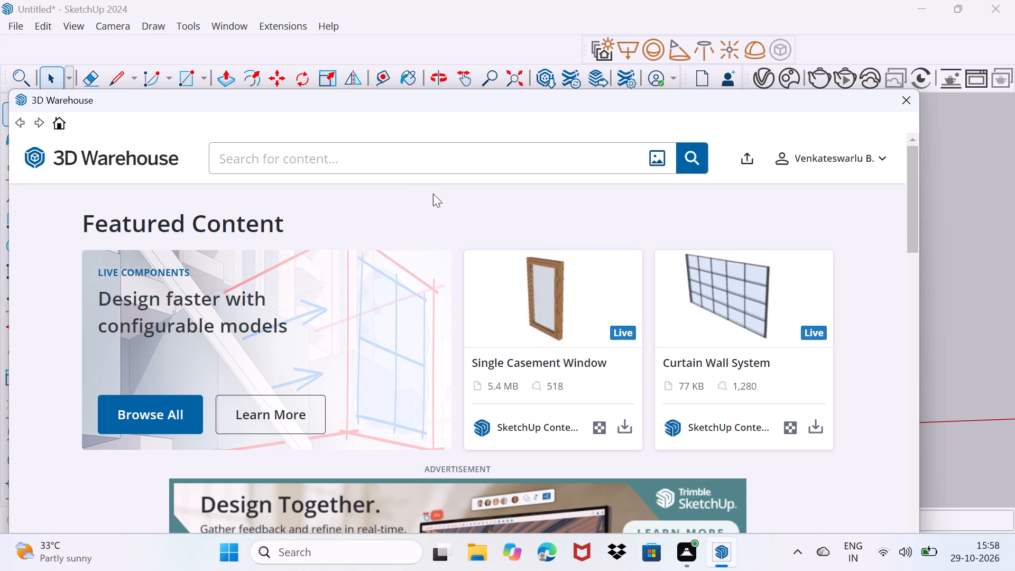
click(410, 142)
click(402, 154)
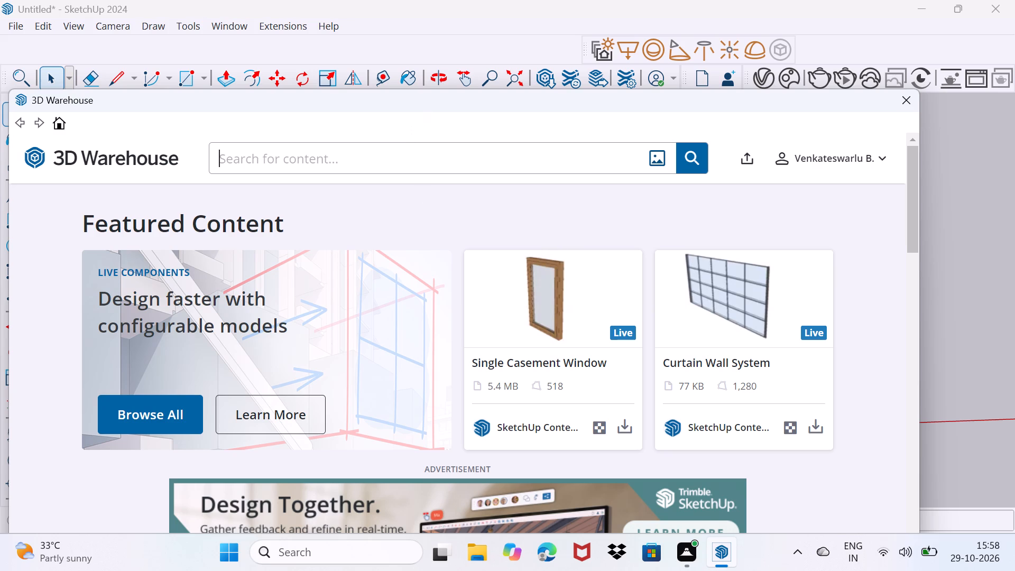
click(394, 158)
text(ra)
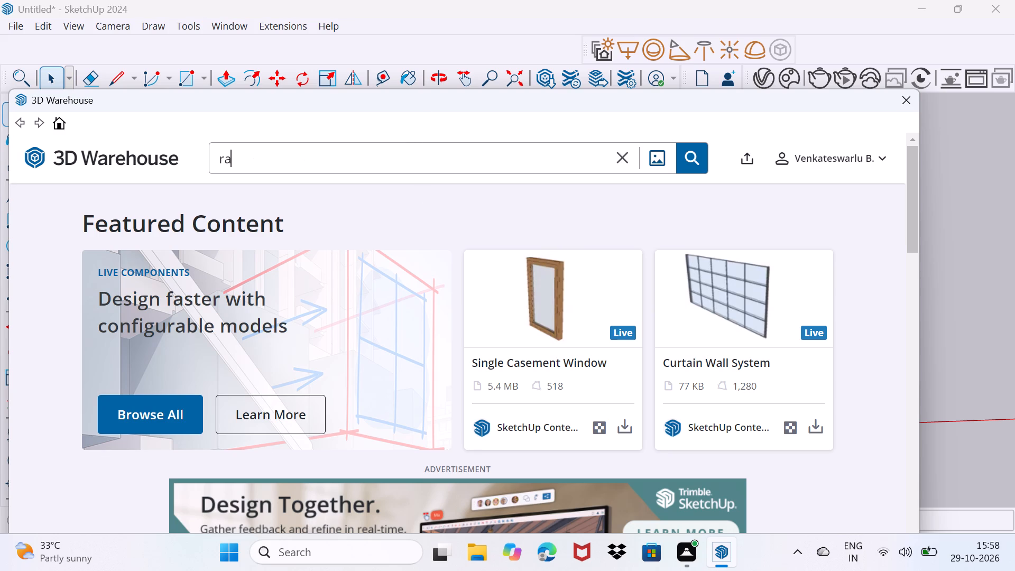
text(ilinf)
key(BackSpace)
text(g glass)
key(Return)
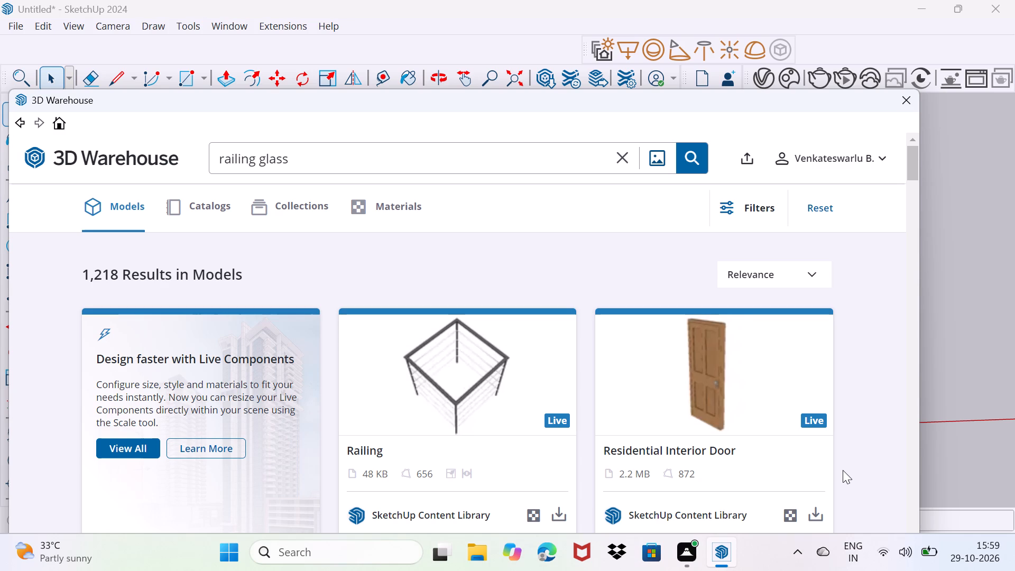
Find the "Glass Railings(black Handrails)" model among the search results and load it directly into the building model.
scroll(834, 489, down, 1)
scroll(667, 362, down, 2)
scroll(612, 411, down, 5)
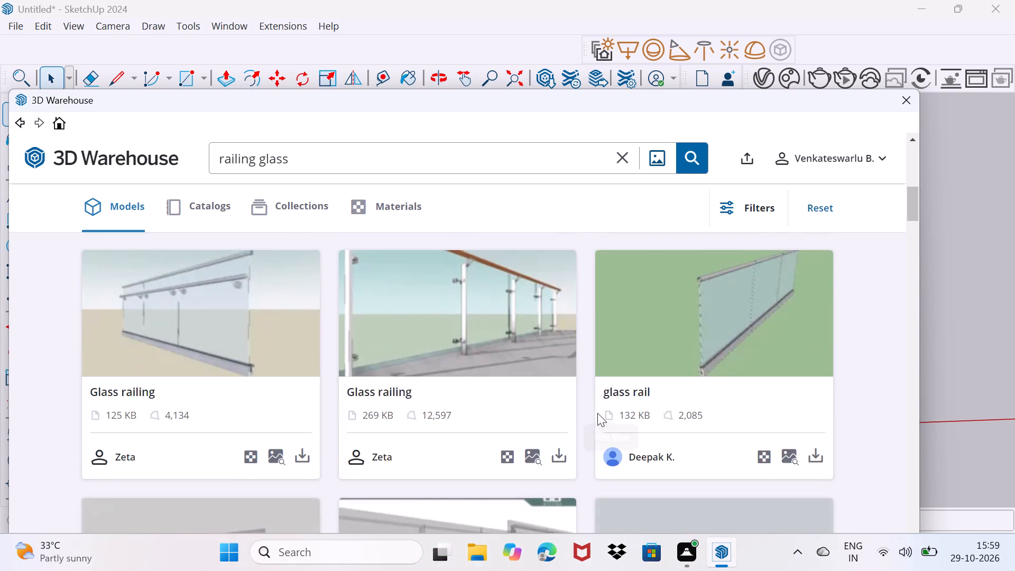
scroll(597, 413, down, 2)
scroll(513, 399, down, 4)
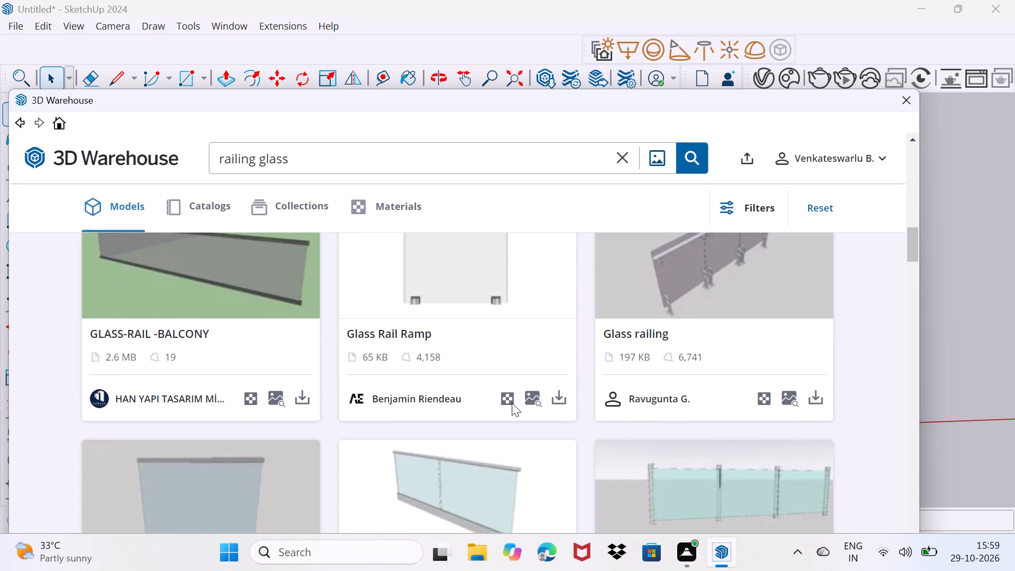
scroll(512, 403, down, 7)
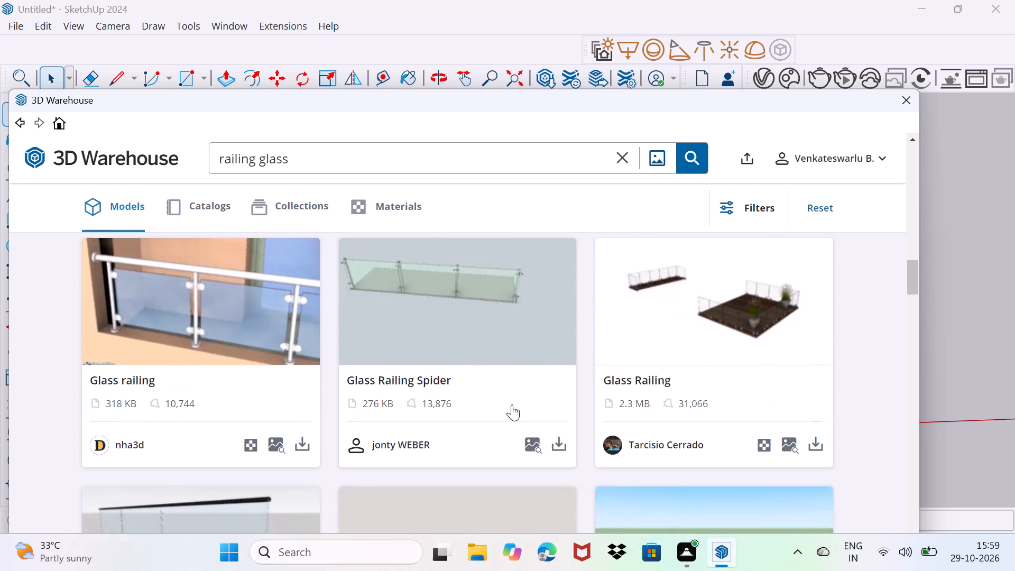
scroll(512, 404, down, 2)
click(302, 426)
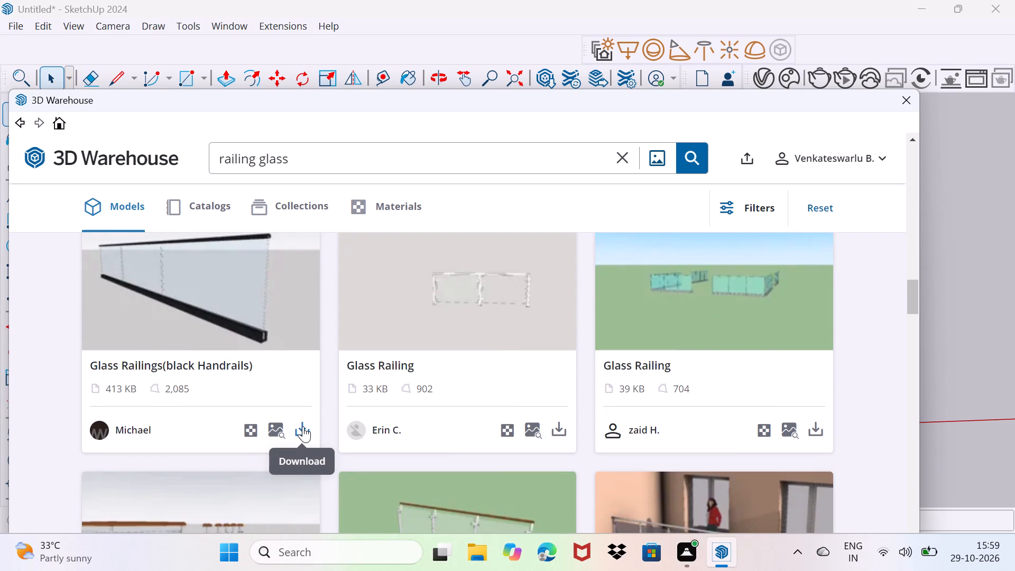
click(412, 372)
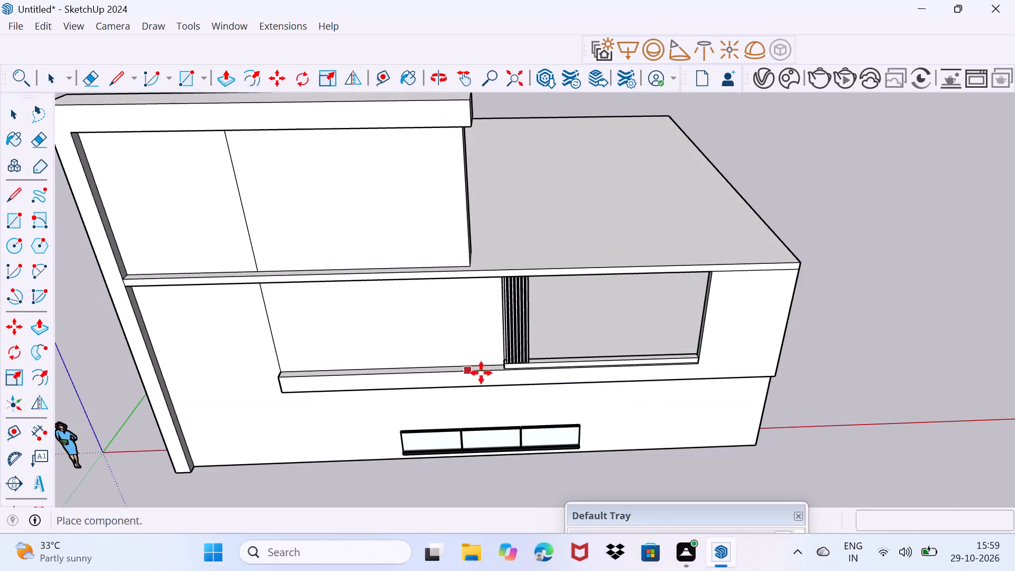
Place the glass railing in the balcony and move it about 4' 3" so its bottom corner meets the curb end away from the posts.
scroll(555, 363, up, 7)
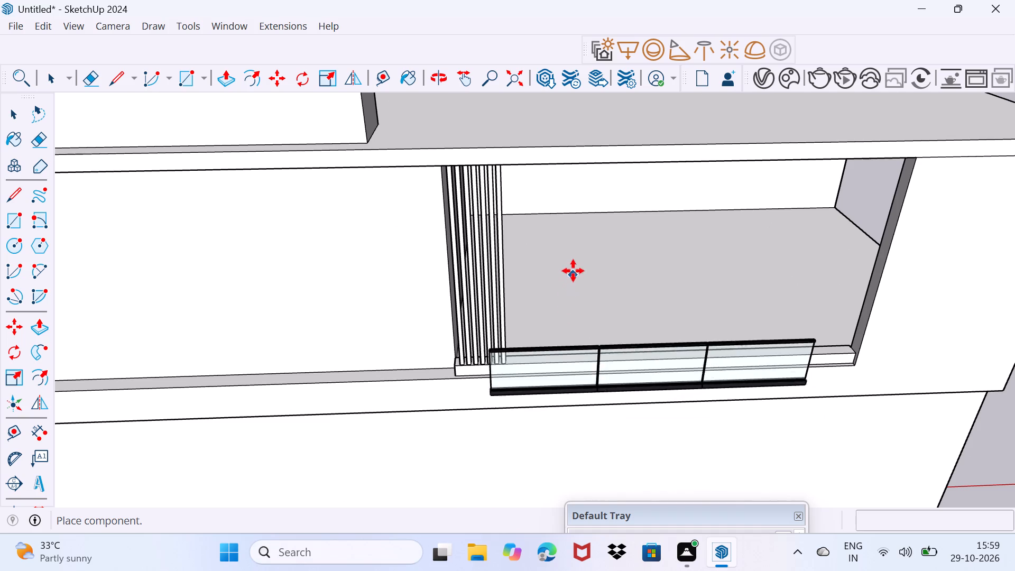
click(584, 236)
click(791, 320)
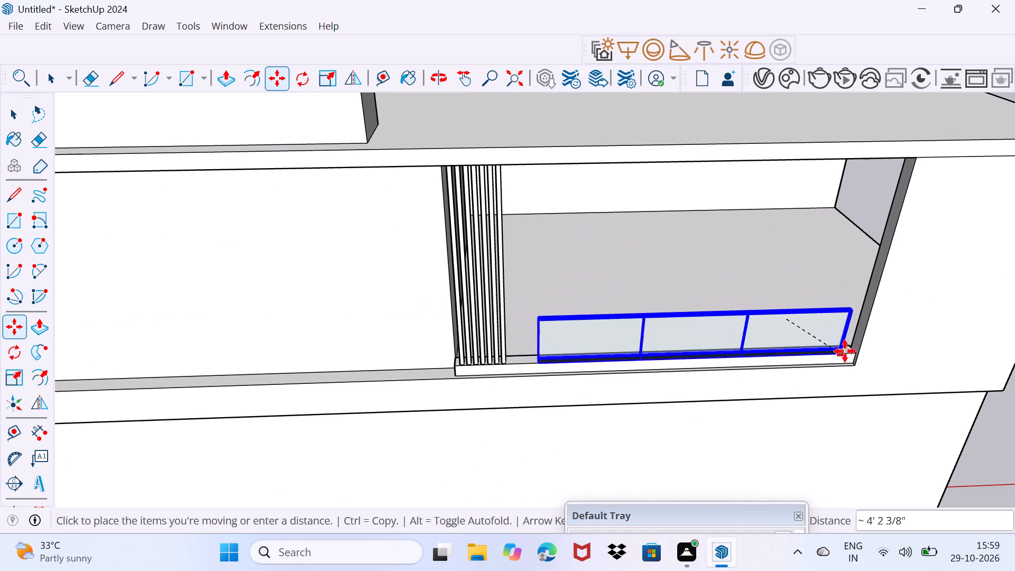
scroll(846, 349, up, 13)
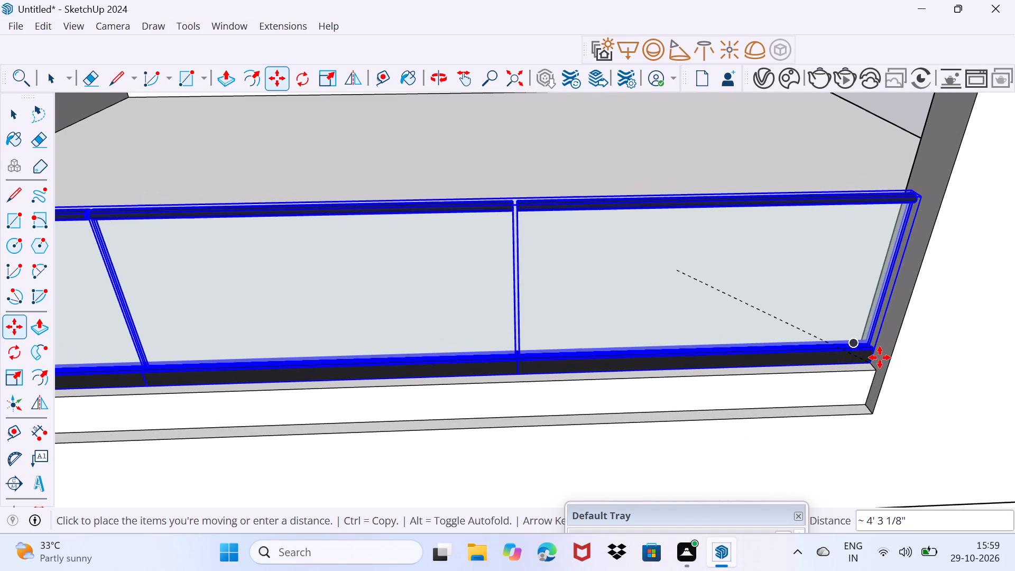
click(873, 355)
scroll(690, 347, down, 3)
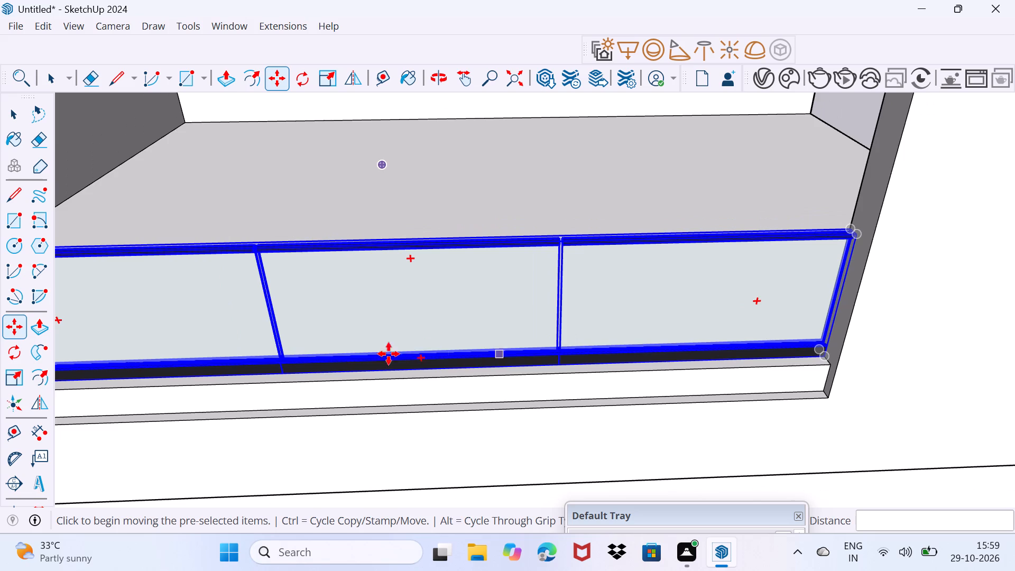
Scale the glass railing lengthwise by about 1.30 so it runs behind the vertical posts to the wall end.
middle_drag(365, 355, 764, 365)
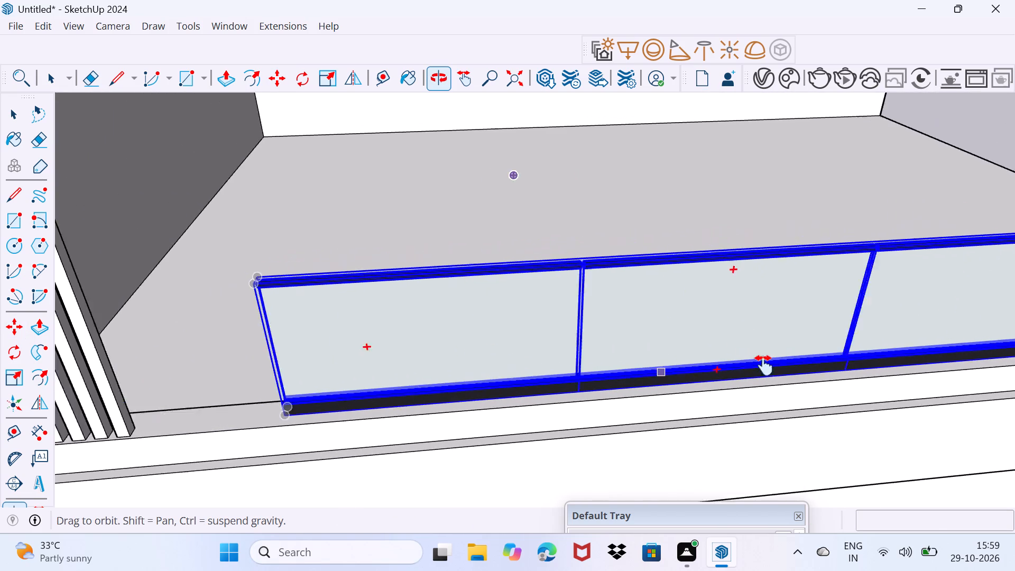
middle_drag(764, 365, 767, 367)
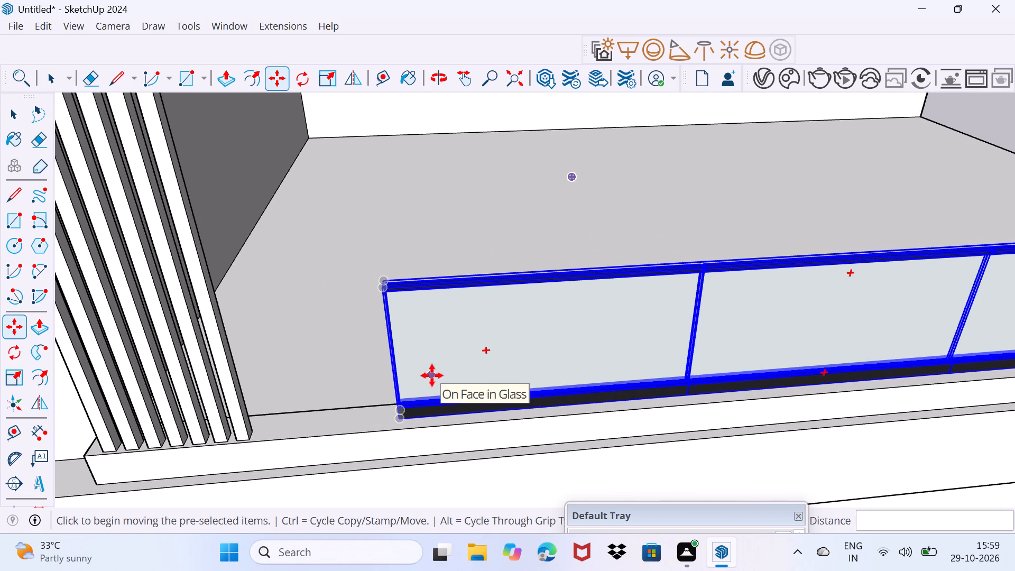
key(s)
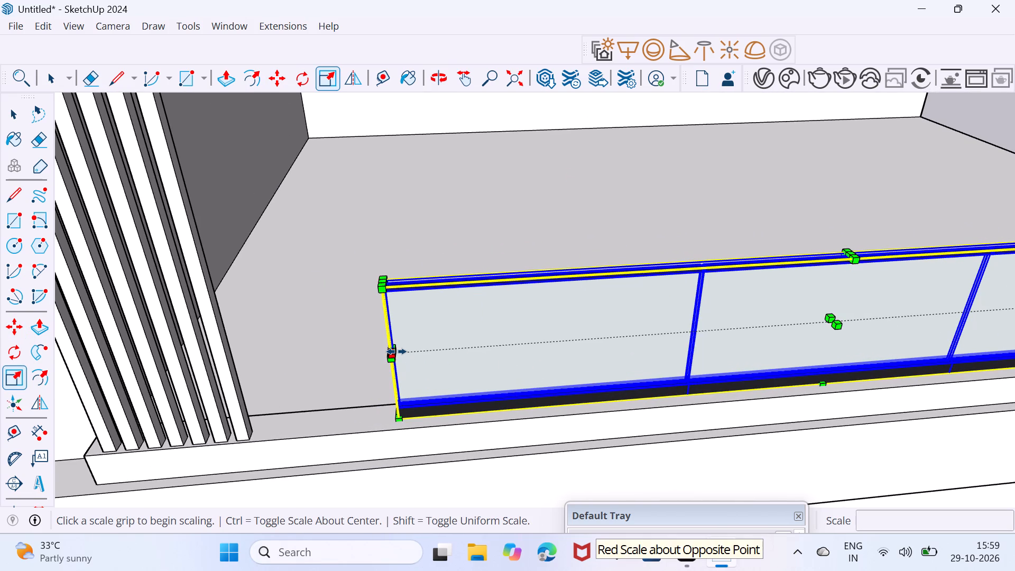
click(396, 352)
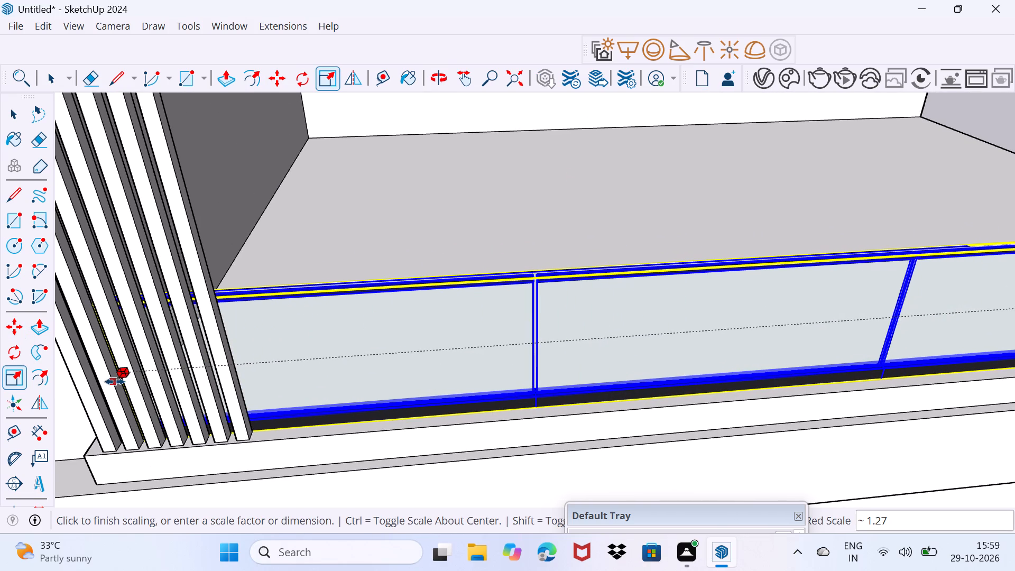
shift+middle_drag(115, 382, 300, 417)
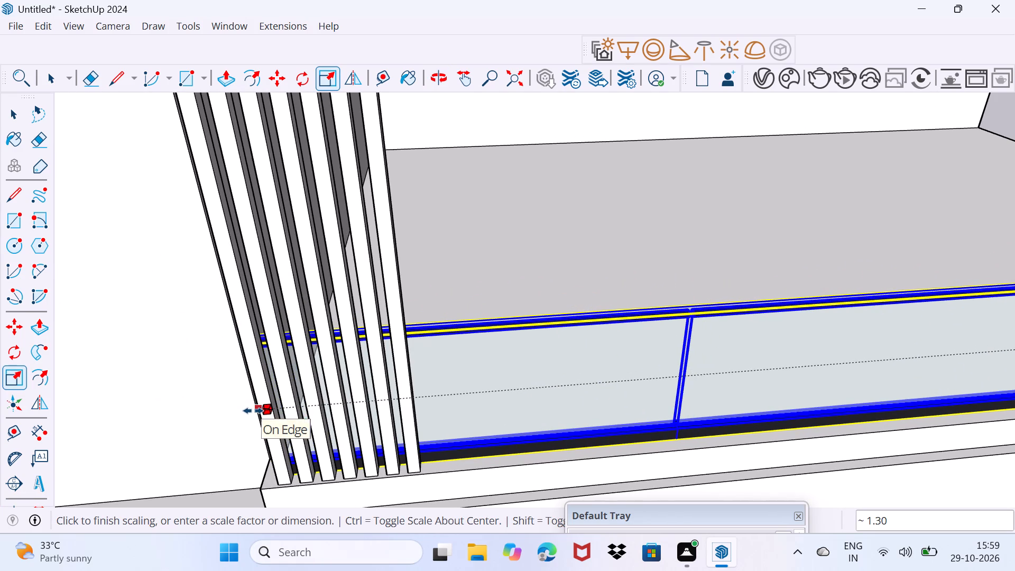
click(256, 410)
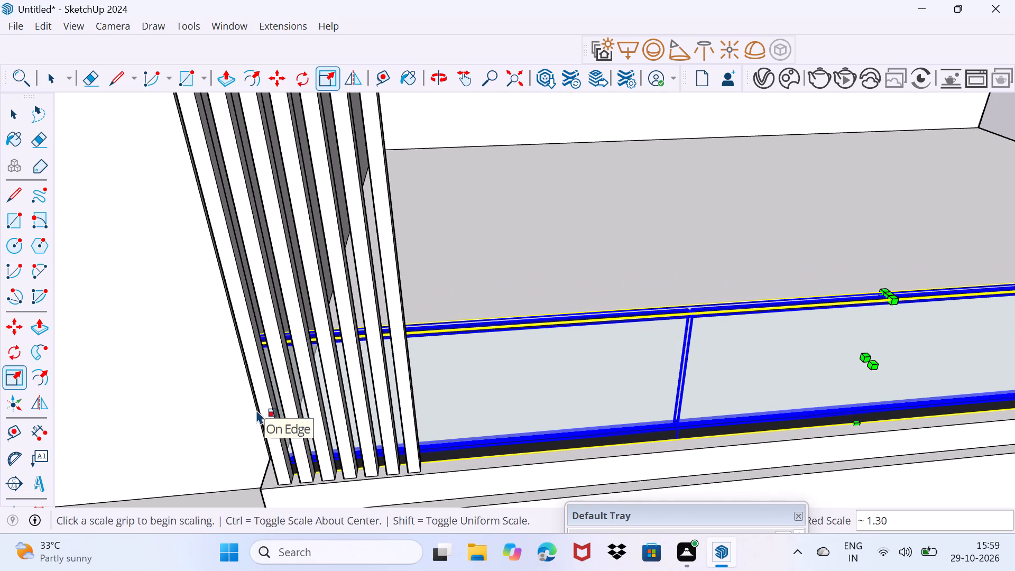
key(space)
drag(262, 436, 300, 367)
Scale the glass railing taller by raising its top handrail while its base stays on the curb.
scroll(283, 383, down, 6)
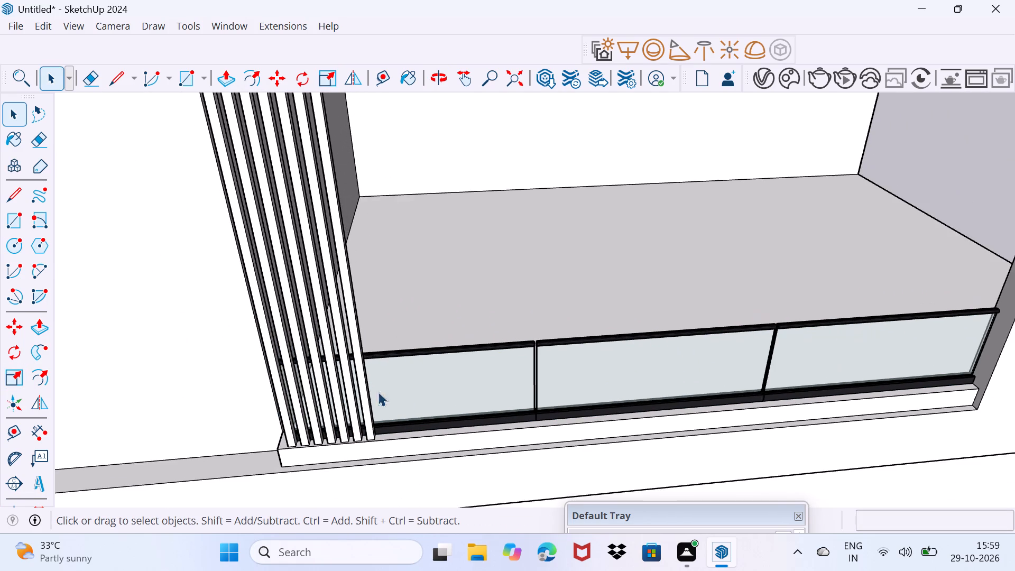
middle_drag(588, 422, 447, 336)
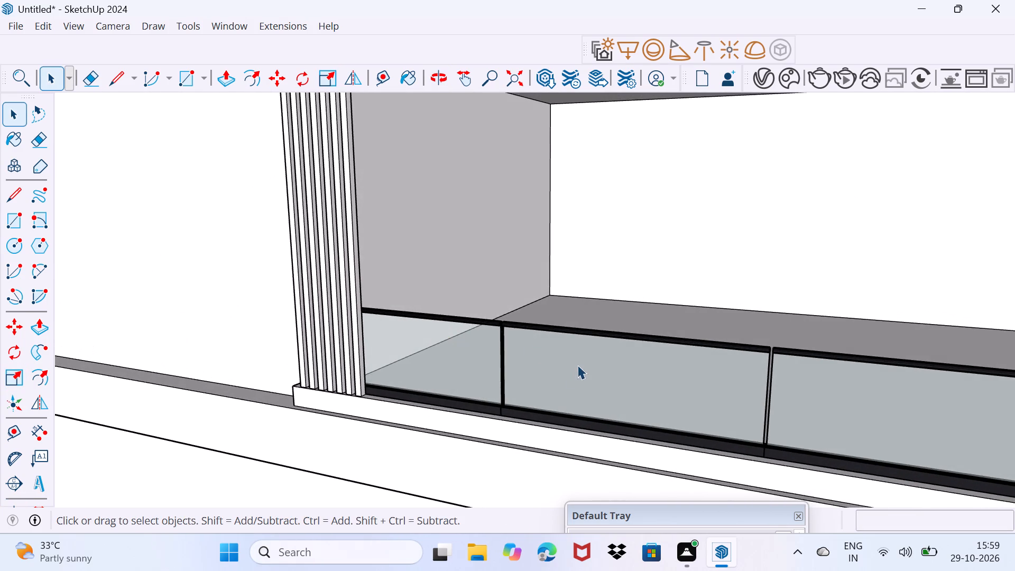
click(577, 365)
key(s)
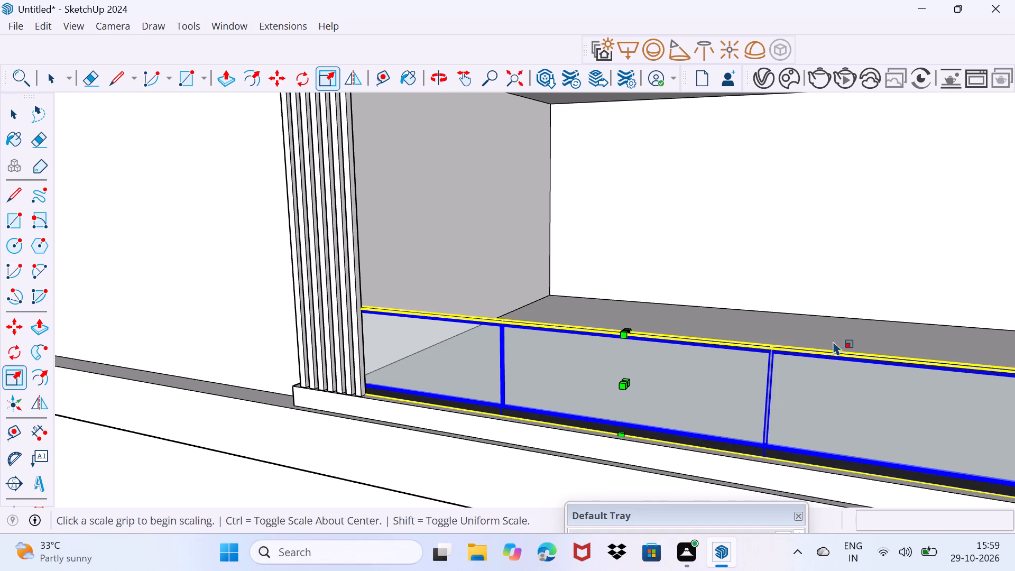
scroll(654, 348, up, 2)
middle_drag(637, 346, 610, 452)
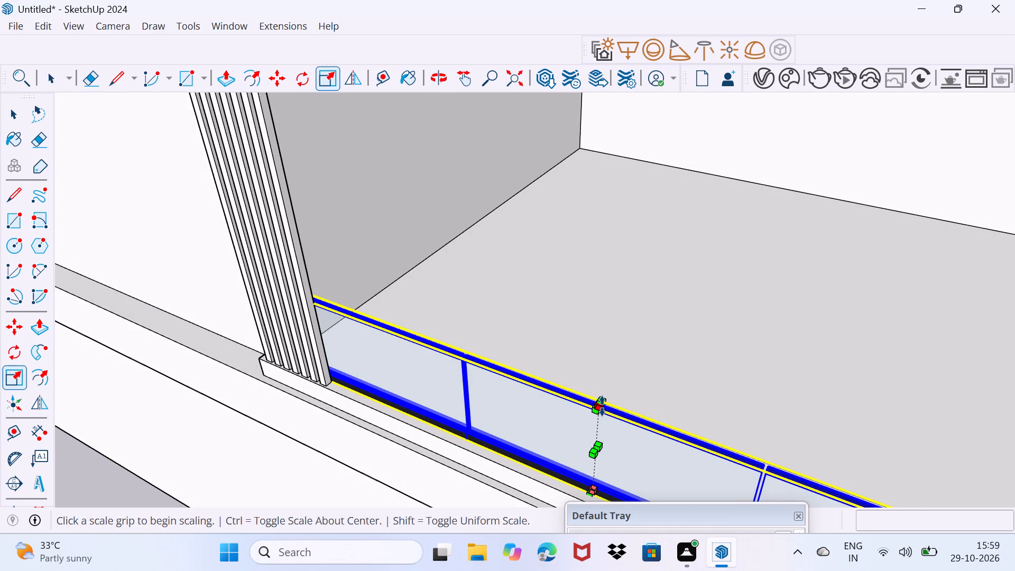
click(602, 406)
click(605, 353)
key(space)
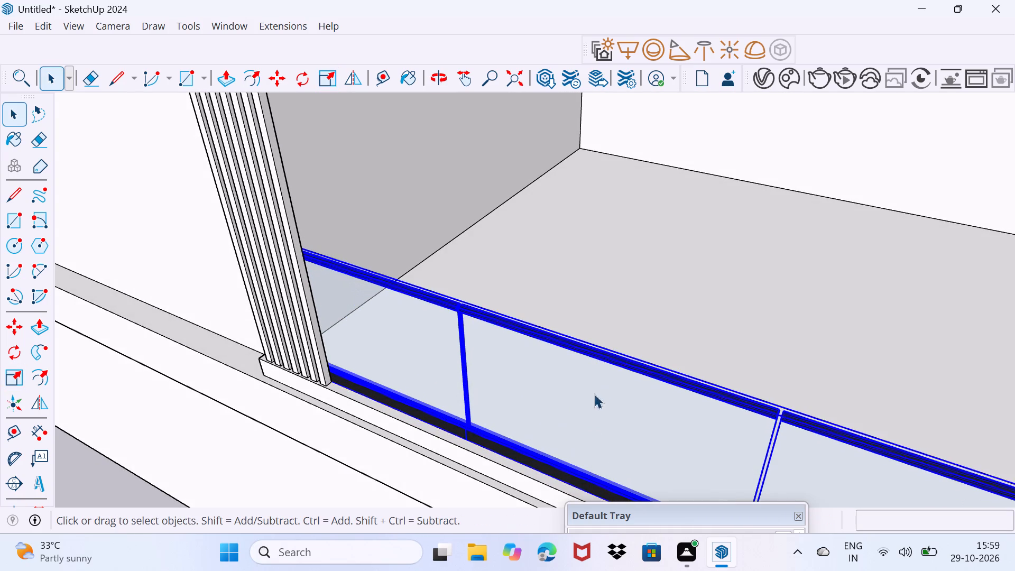
drag(547, 434, 613, 371)
Draw an upright rectangle about 5' 2 3/16" by 8' 11" on the balcony's back wall, rising from the floor edge.
scroll(594, 369, down, 14)
middle_drag(930, 443, 841, 411)
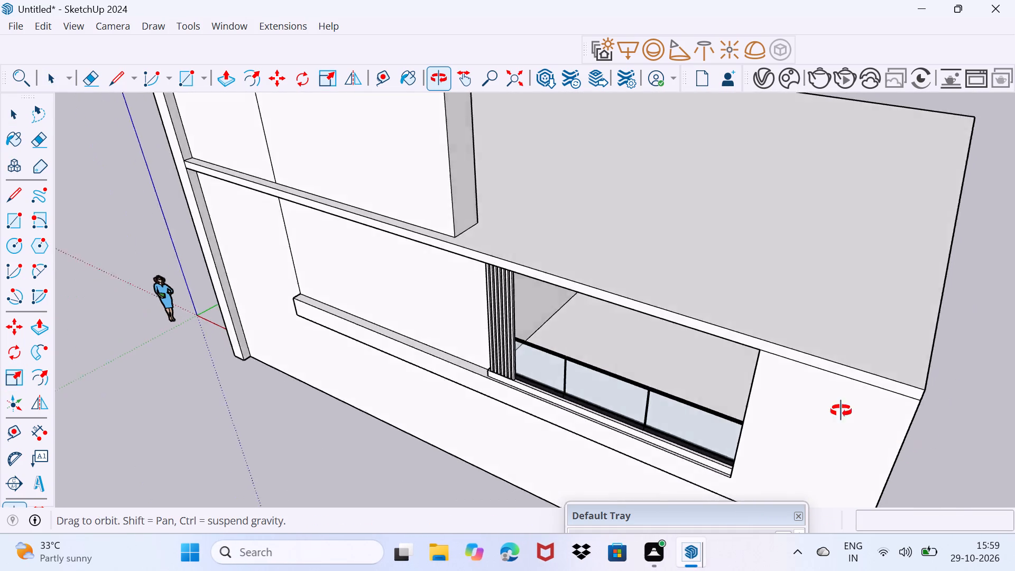
middle_drag(841, 411, 729, 317)
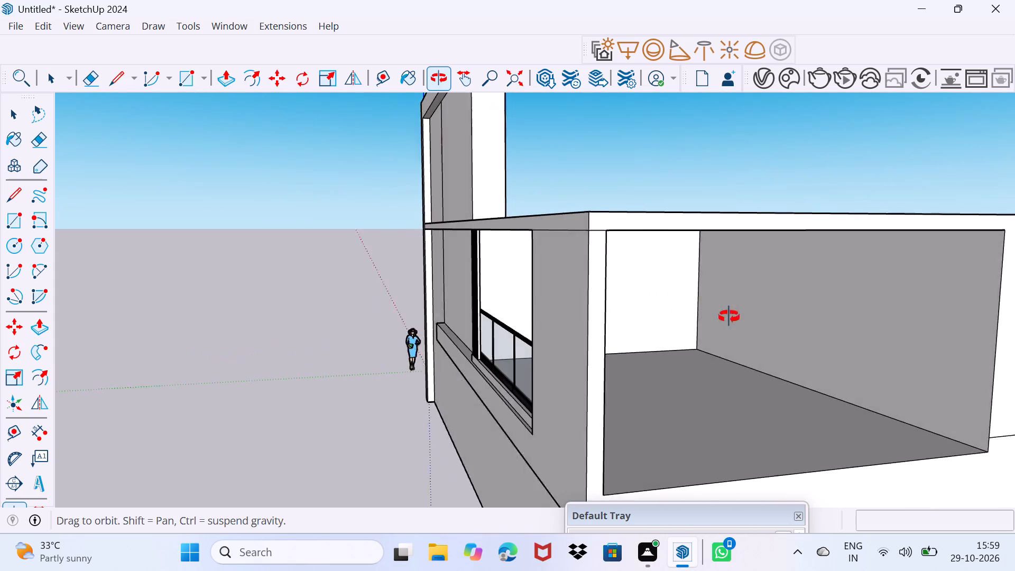
middle_drag(729, 317, 743, 317)
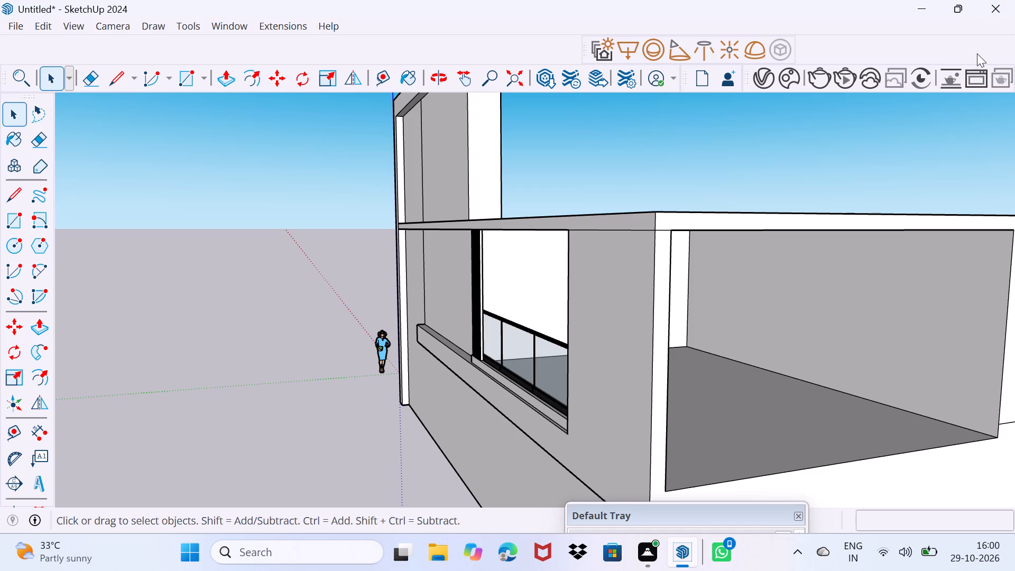
middle_drag(731, 381, 974, 386)
scroll(705, 272, up, 4)
middle_drag(676, 294, 707, 348)
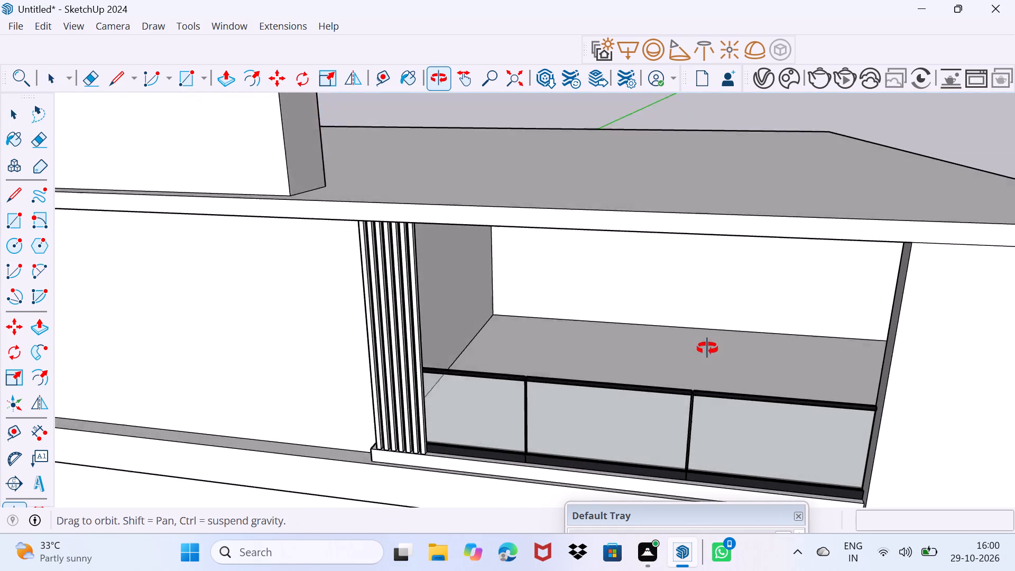
middle_drag(707, 348, 714, 325)
shift+middle_drag(721, 305, 652, 381)
middle_drag(627, 416, 629, 414)
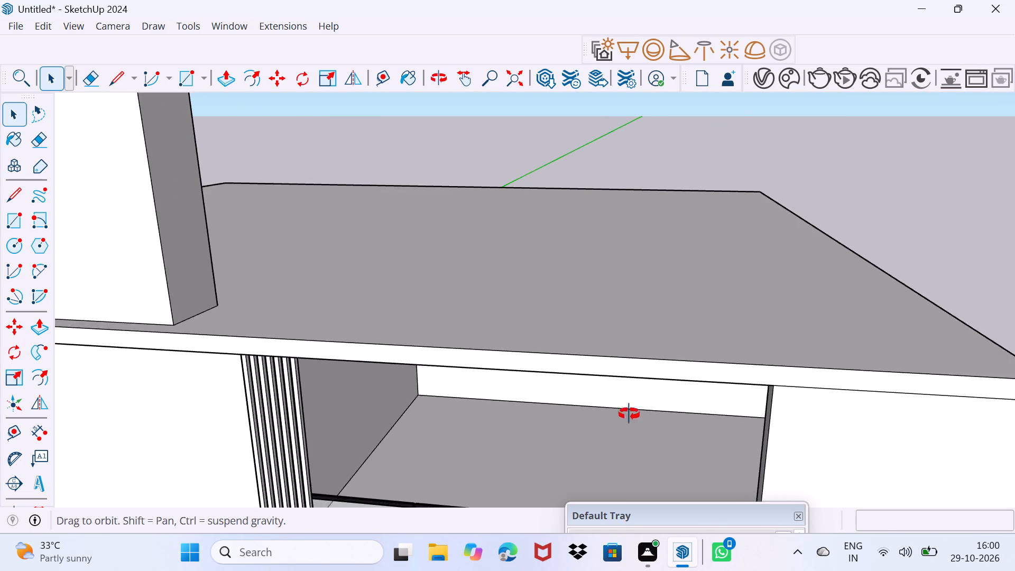
middle_drag(629, 414, 655, 370)
scroll(598, 392, up, 3)
middle_drag(573, 403, 596, 398)
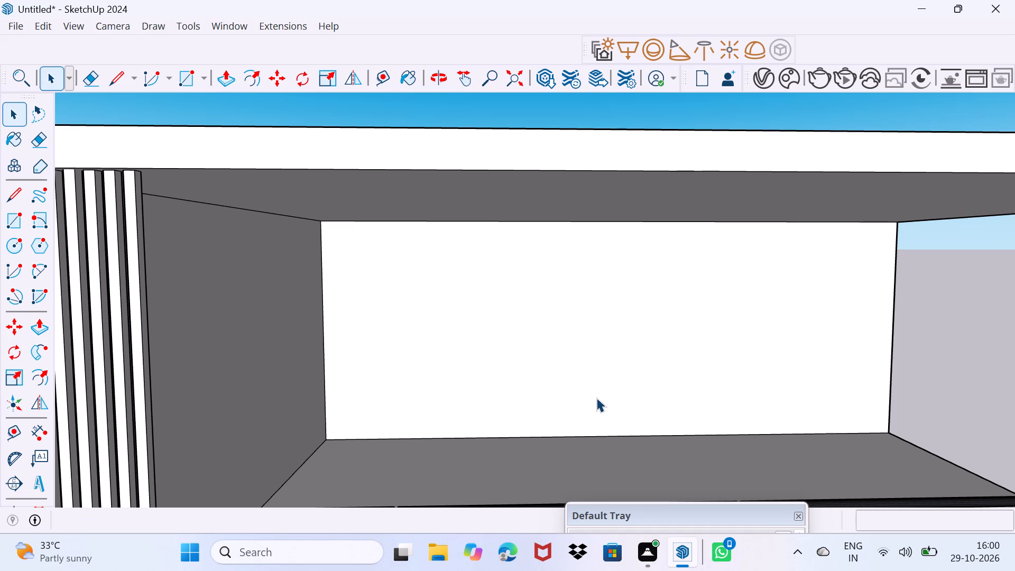
key(r)
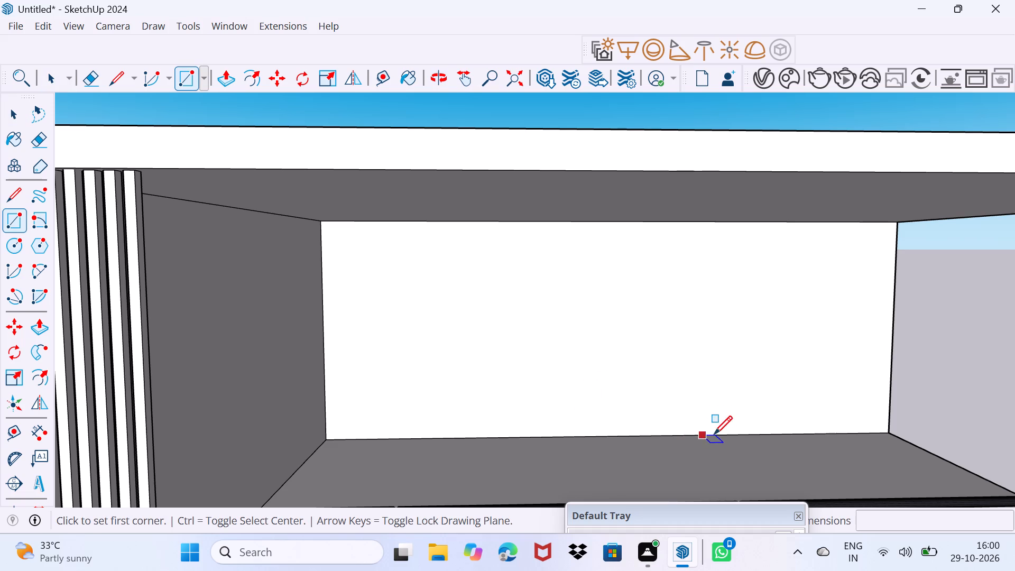
click(748, 431)
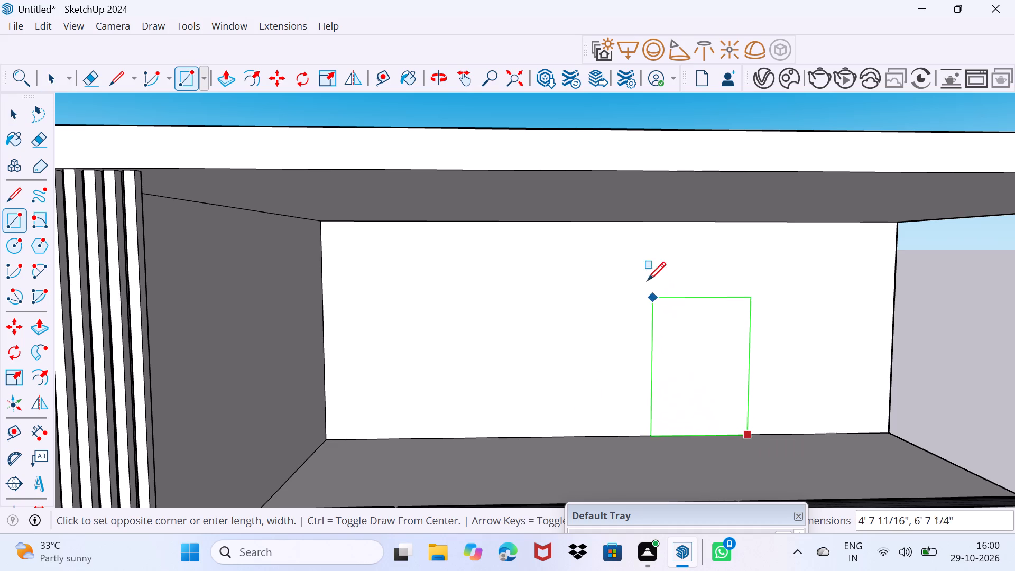
click(641, 245)
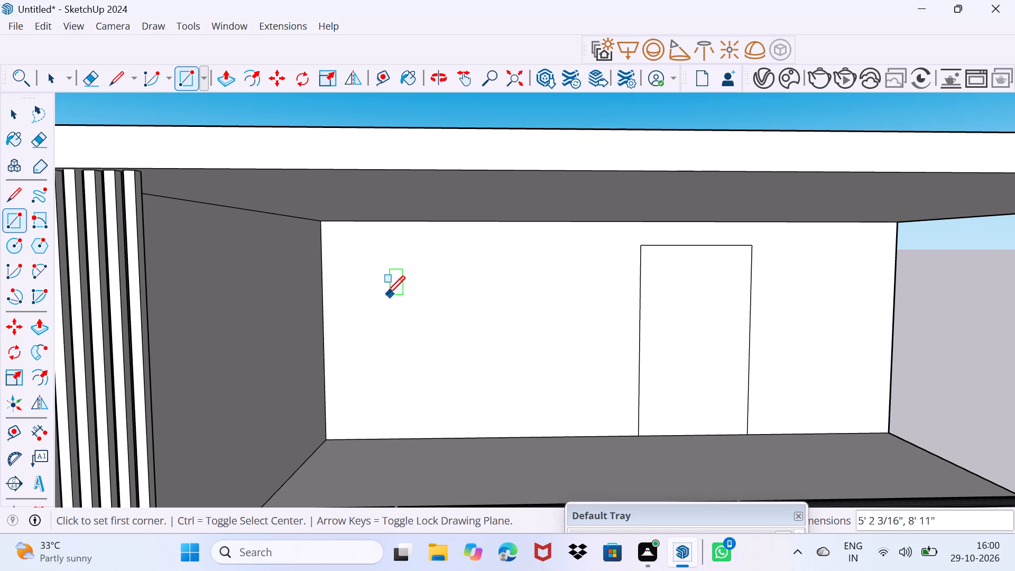
Draw a window rectangle about 7' 1 9/16" by 4' 4 7/8" on the balcony's back wall beside the door outline.
click(365, 274)
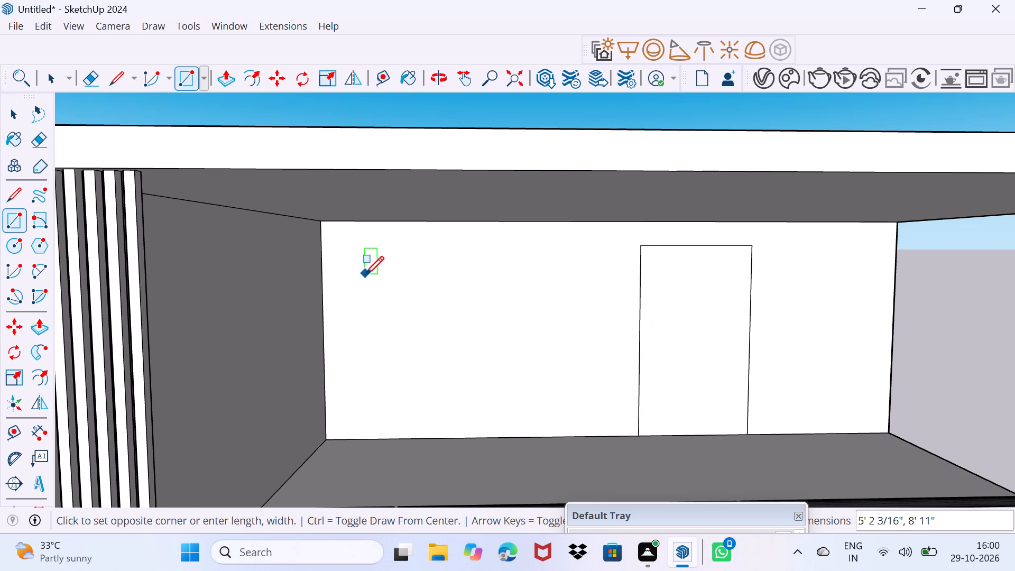
click(522, 369)
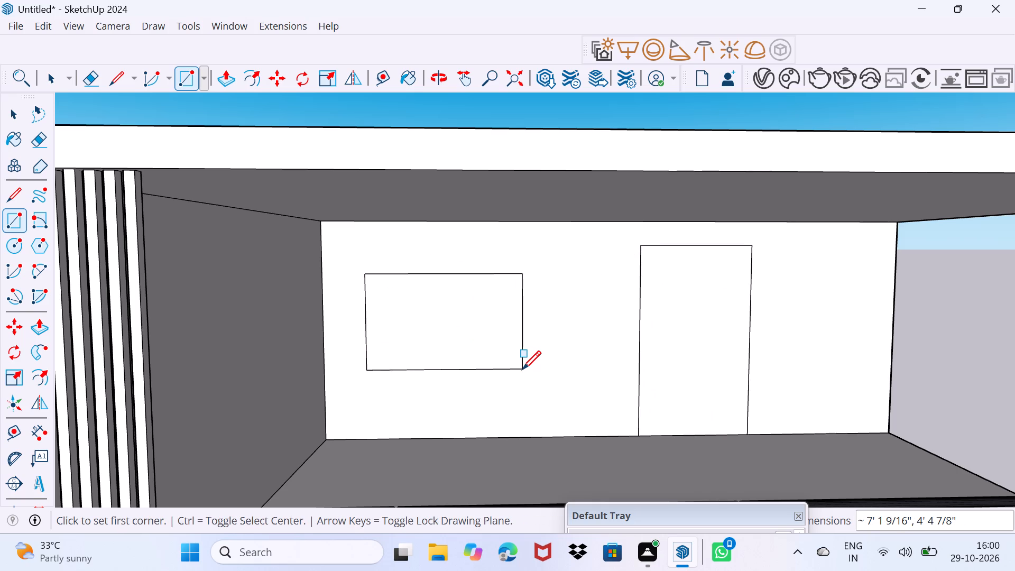
Push the window rectangle about 7' 1" into the back wall to form a deep recessed opening.
key(space)
click(498, 332)
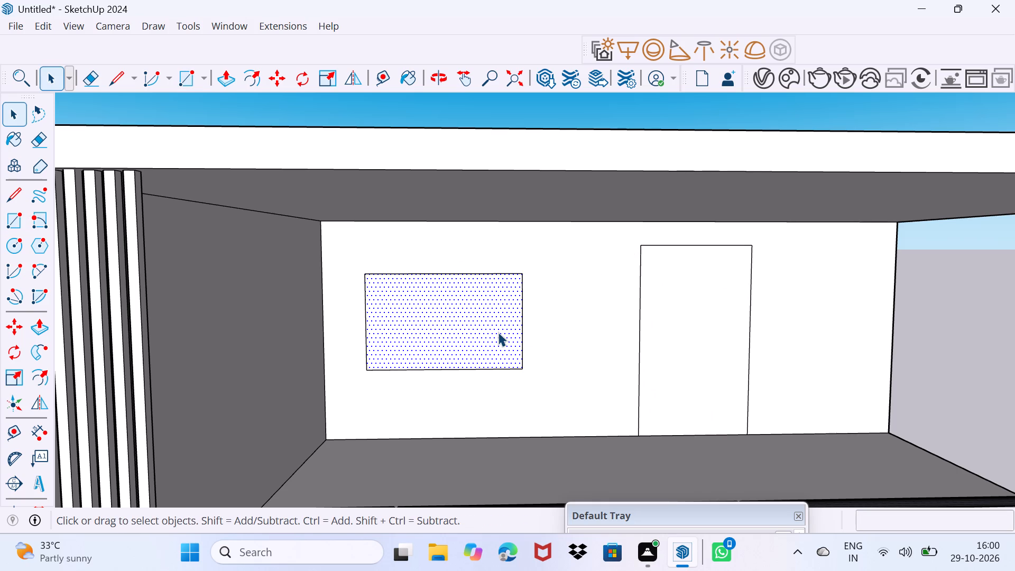
key(p)
click(524, 343)
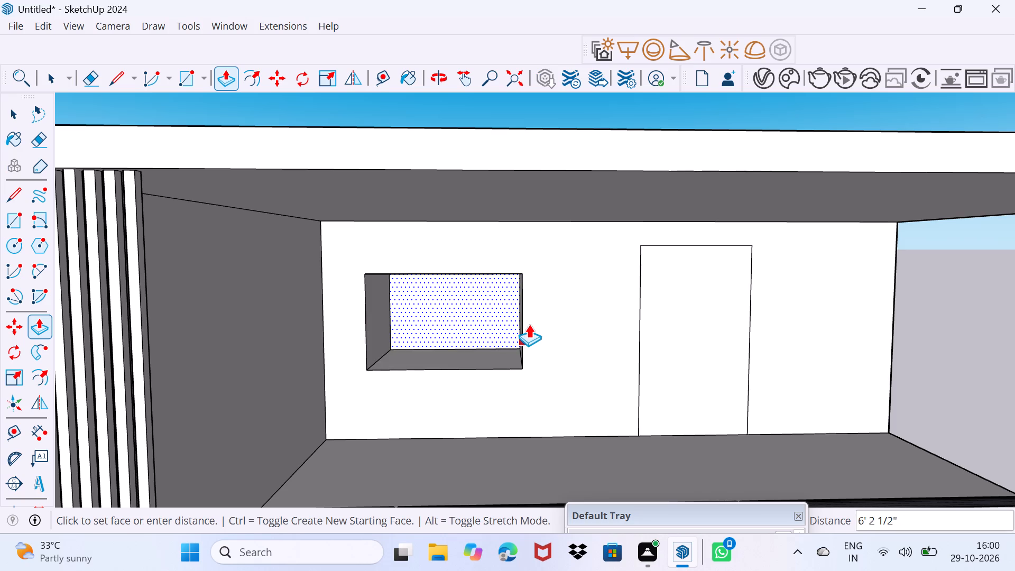
scroll(469, 319, up, 4)
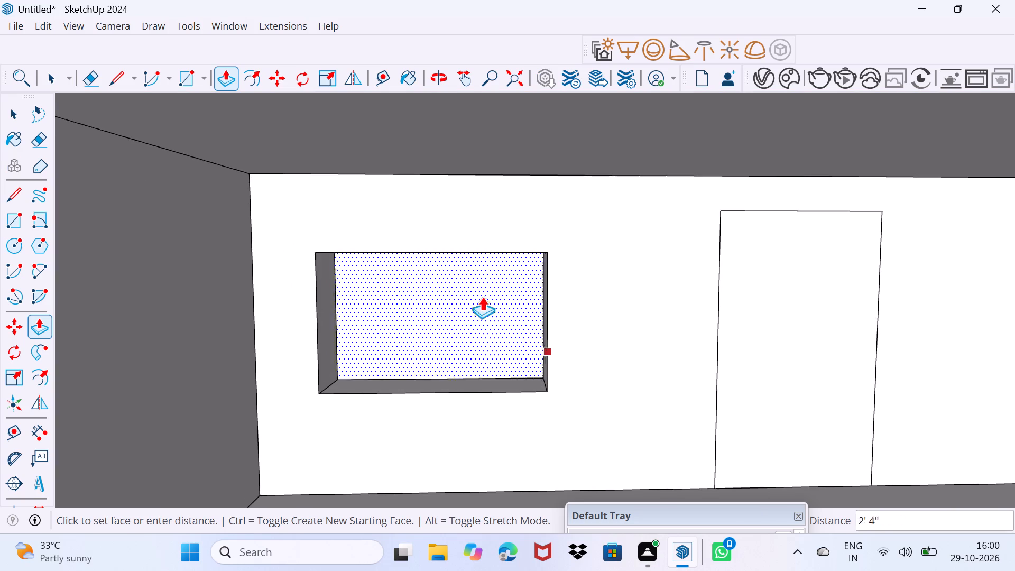
click(482, 297)
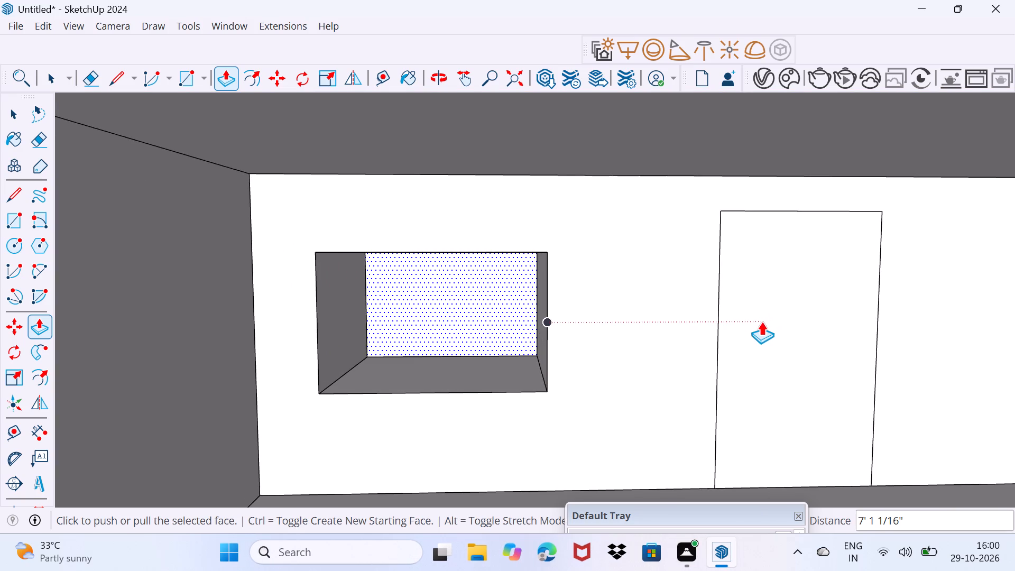
key(Escape)
Push the door rectangle about 1' 6" into the balcony's back wall.
click(788, 381)
click(783, 322)
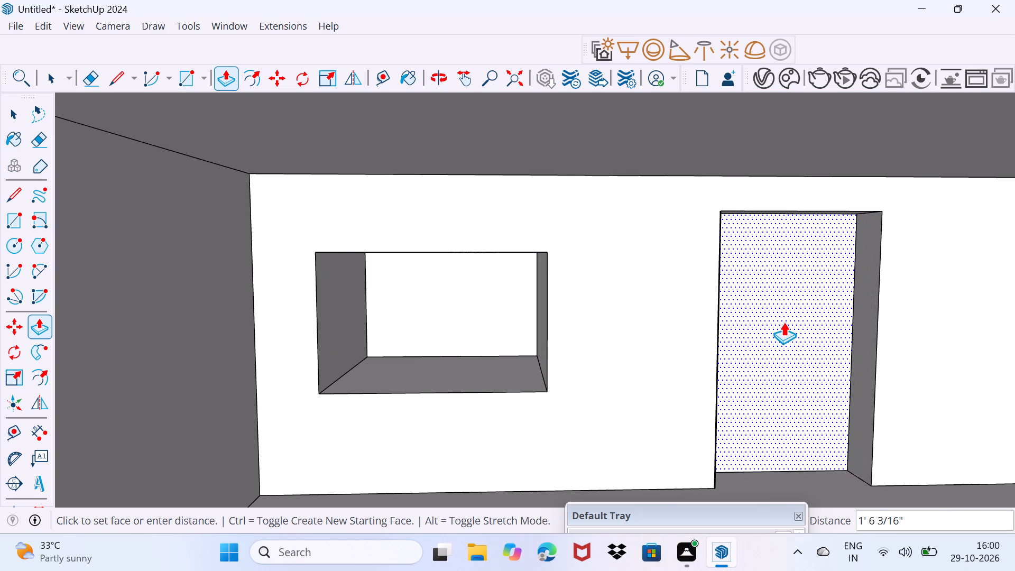
key(space)
drag(782, 368, 799, 326)
Draw a square about 1' 4 15/16" per side on the balcony floor, near the open side edge in front of the door.
scroll(783, 351, down, 5)
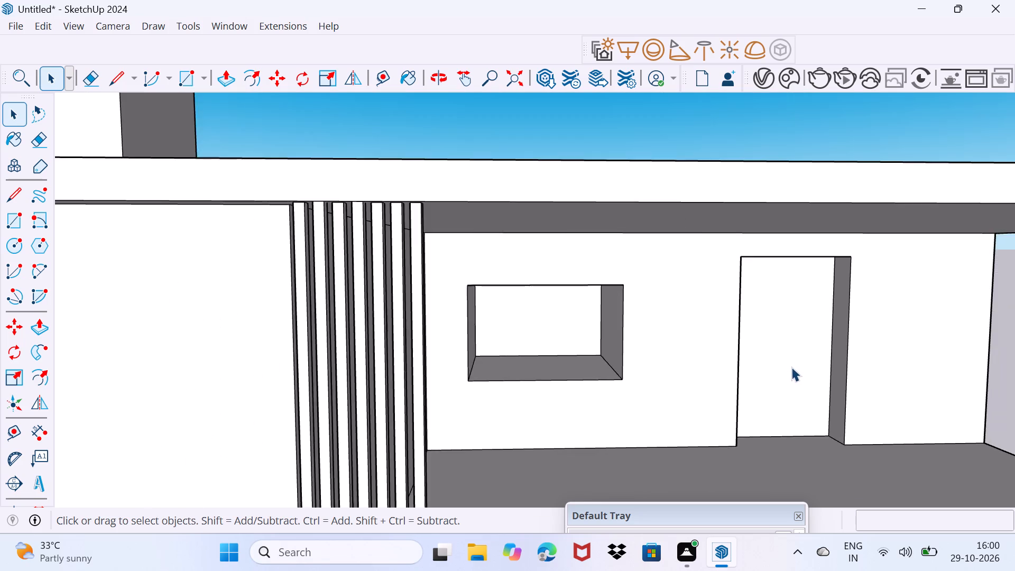
middle_drag(822, 373, 532, 380)
scroll(532, 380, down, 6)
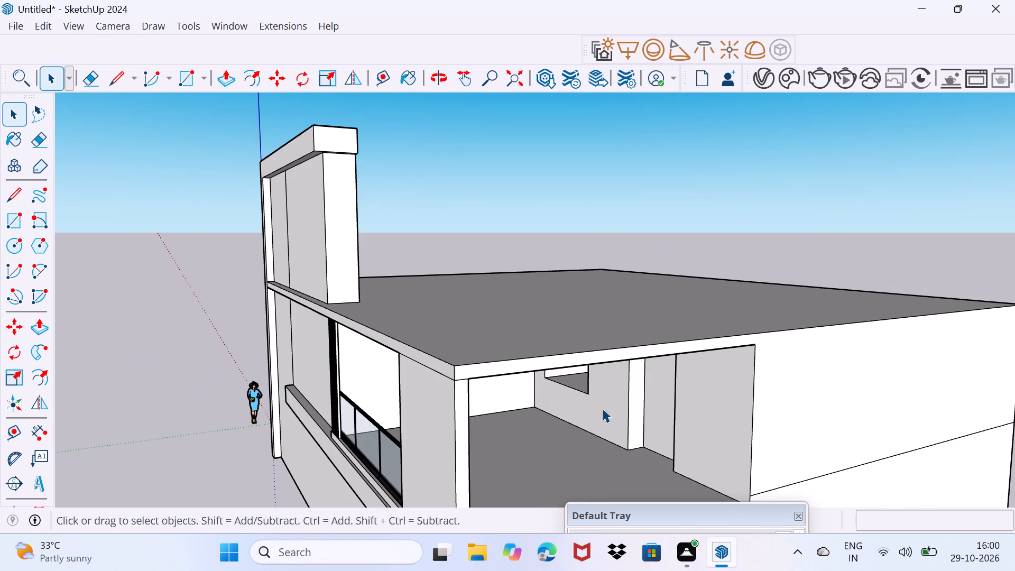
shift+middle_drag(659, 446, 552, 369)
scroll(539, 401, up, 1)
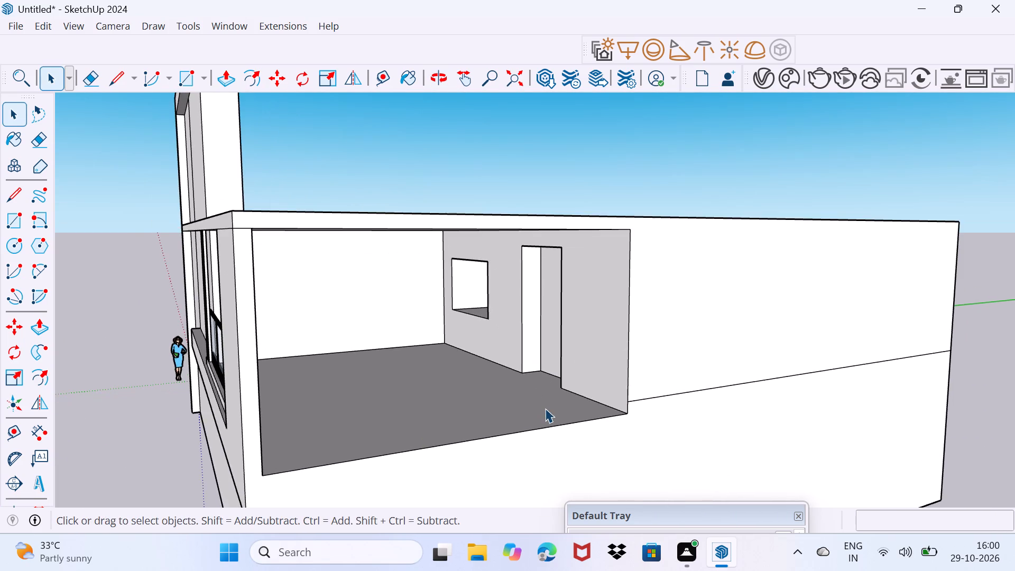
middle_drag(545, 408, 542, 419)
key(r)
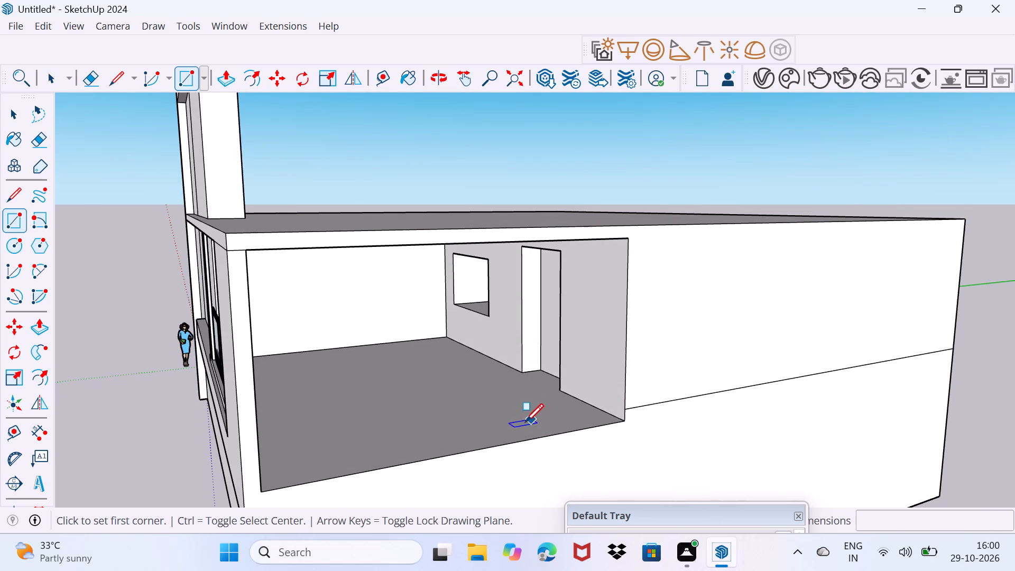
scroll(499, 431, up, 4)
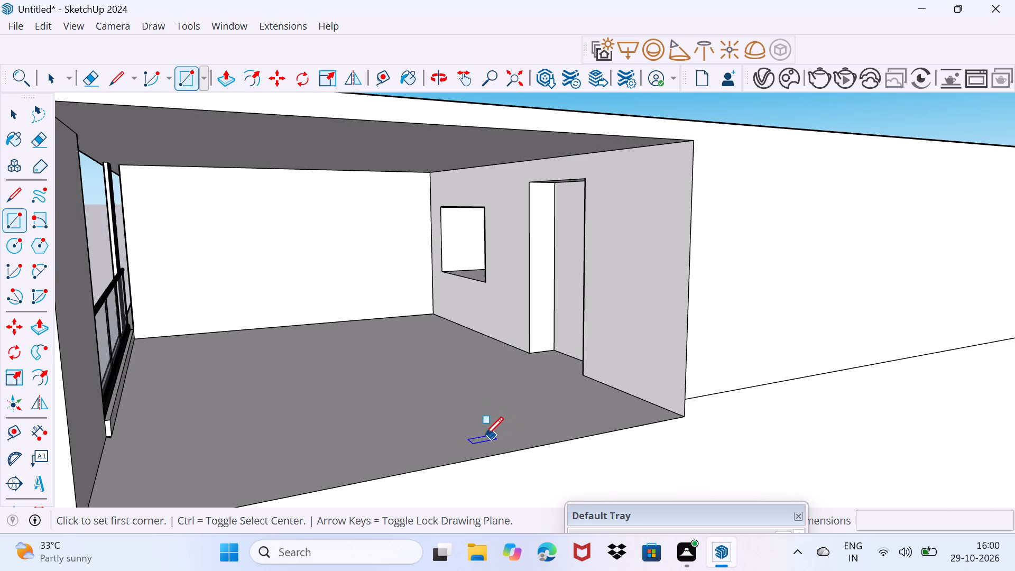
click(477, 427)
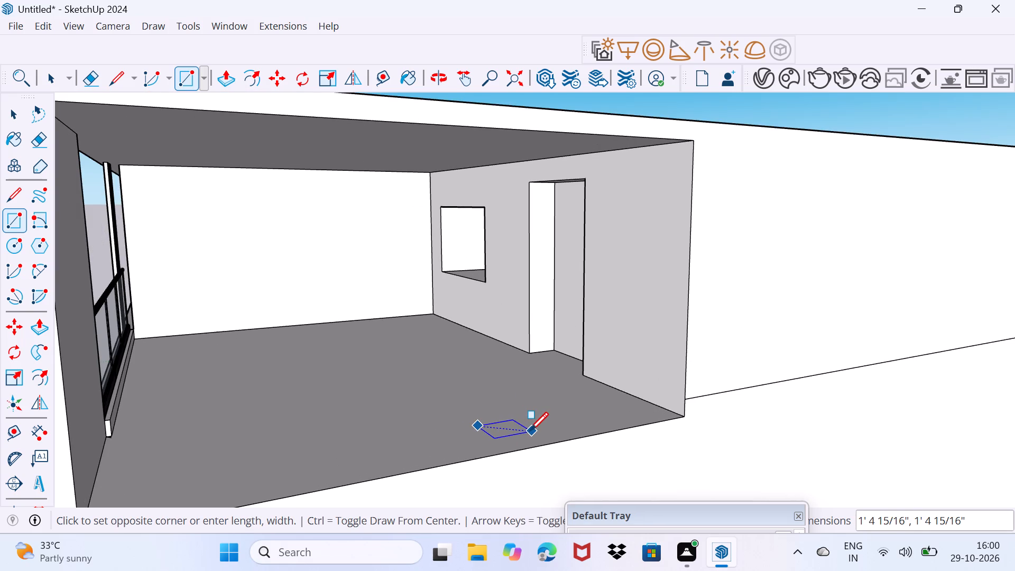
click(533, 430)
key(space)
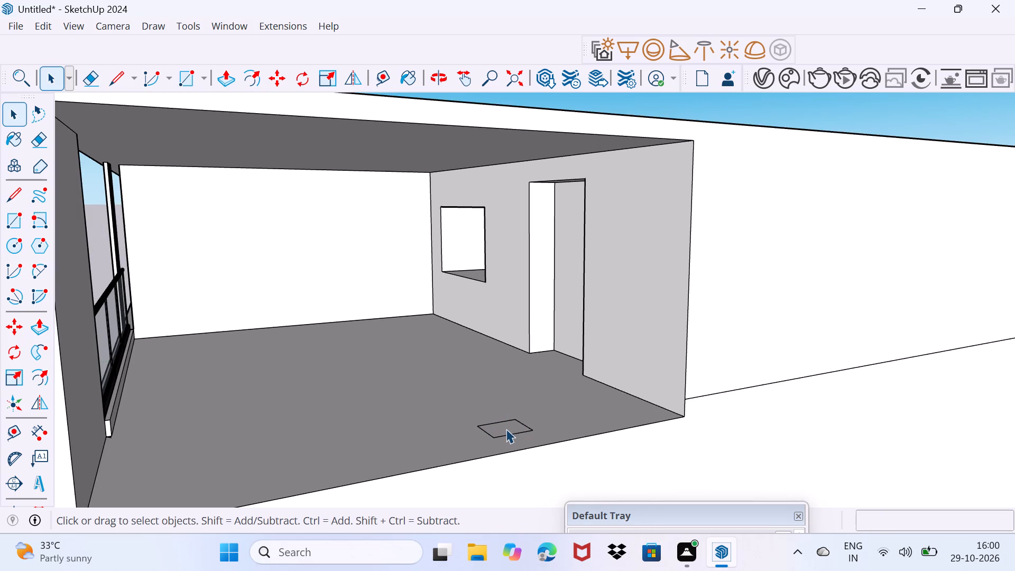
Pull the floor square up 10' to the ceiling to form a column.
click(506, 426)
key(p)
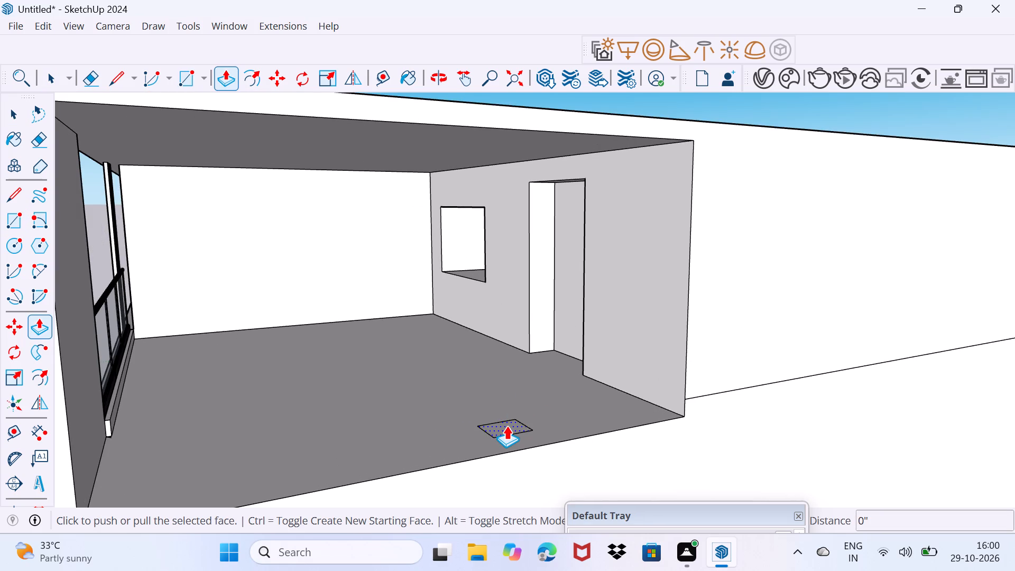
click(496, 420)
click(494, 123)
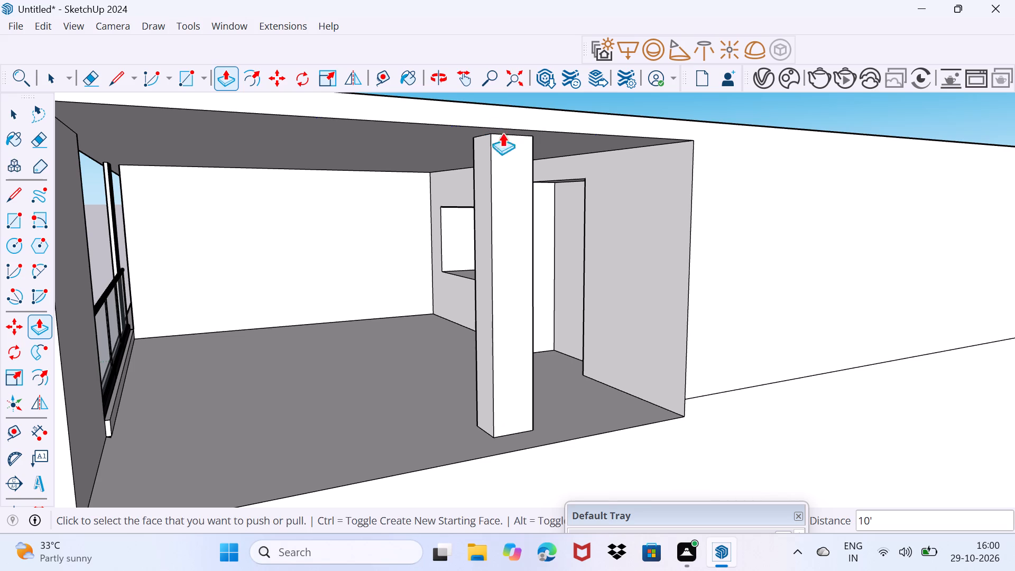
Slim the balcony column by pushing in one side face and pushing its outward-facing face in about 8".
middle_drag(491, 195, 352, 234)
click(399, 350)
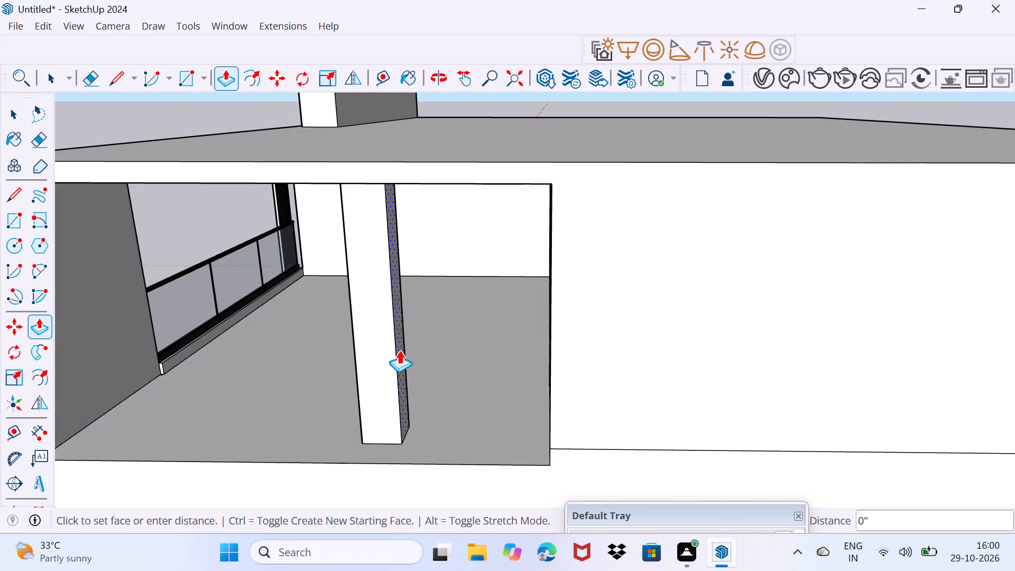
click(383, 349)
click(367, 373)
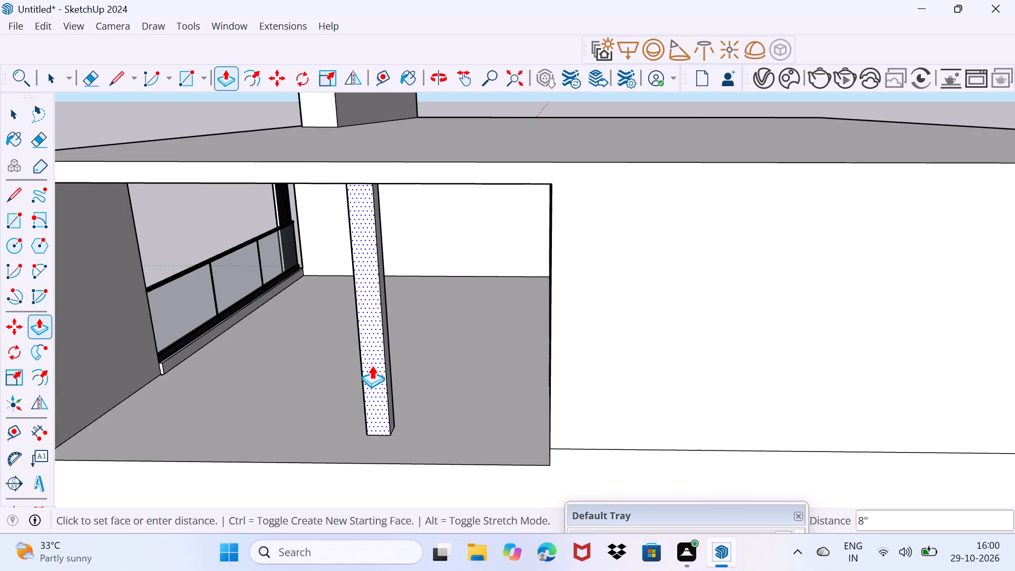
click(372, 365)
key(space)
drag(377, 394, 412, 365)
Copy the balcony floor's outer edge on the open side 8" inward across the floor.
middle_drag(255, 374, 553, 346)
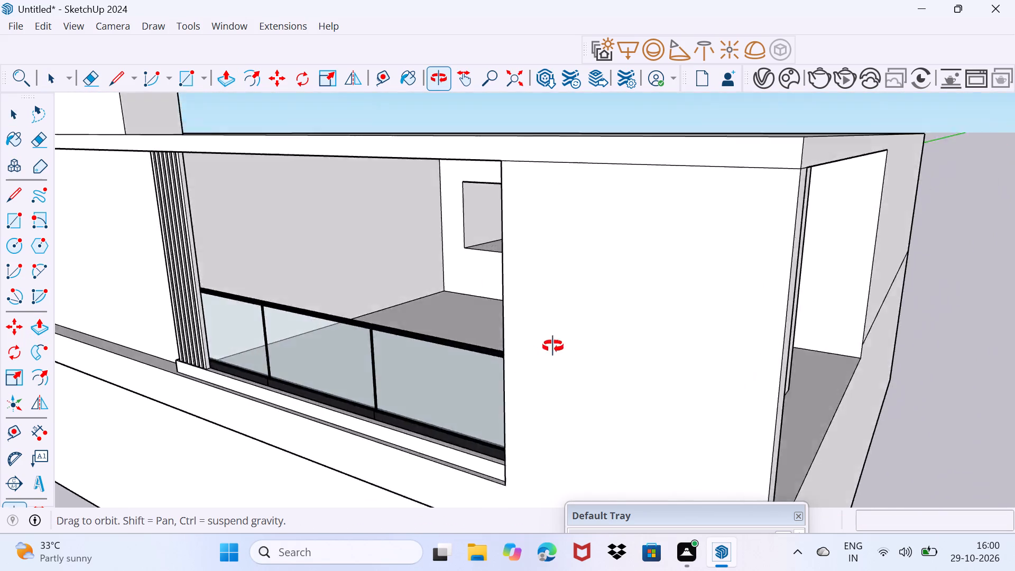
middle_drag(553, 346, 389, 323)
scroll(643, 355, down, 1)
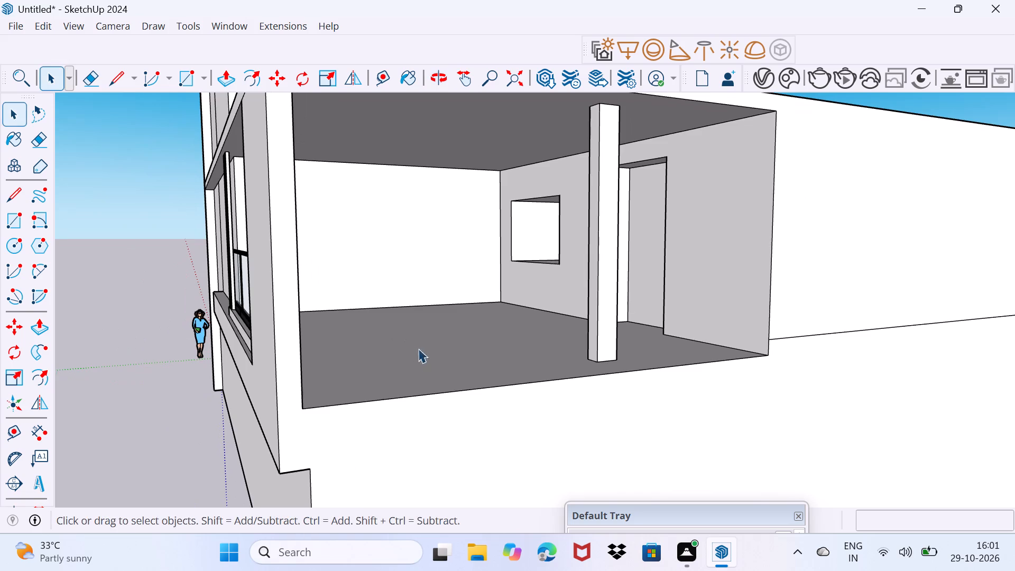
middle_drag(373, 390, 53, 503)
scroll(399, 503, up, 2)
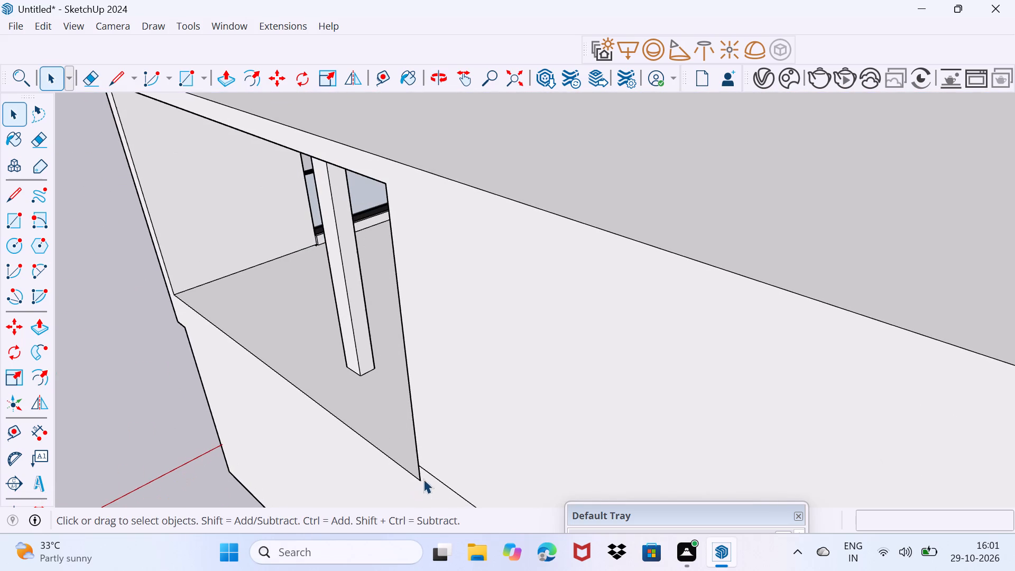
click(407, 471)
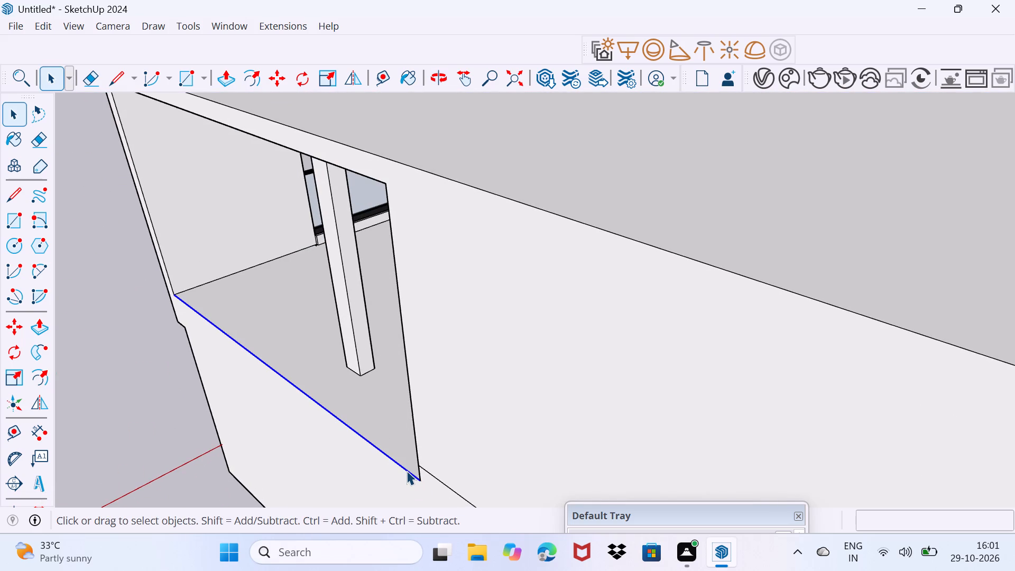
key(m)
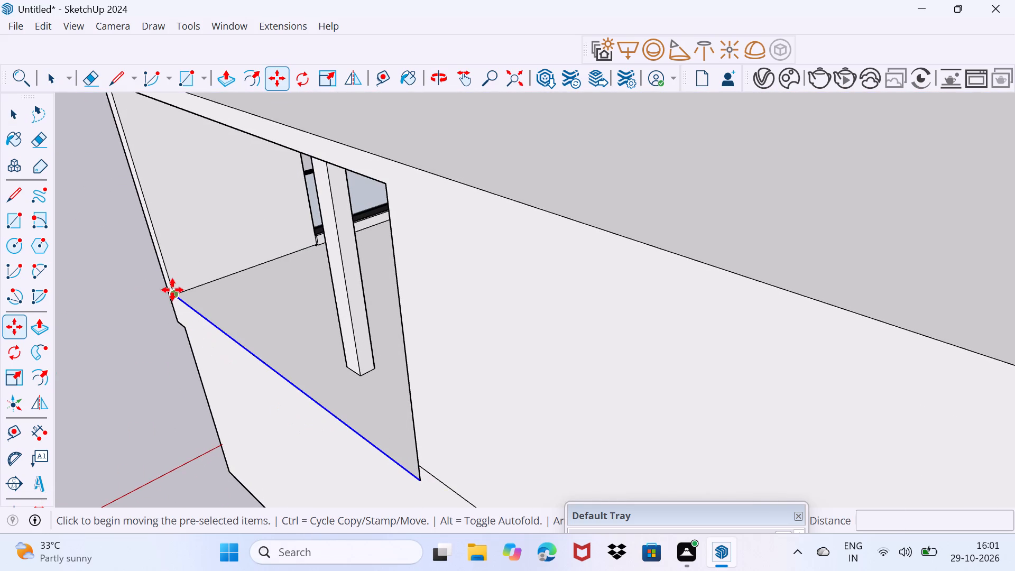
click(173, 290)
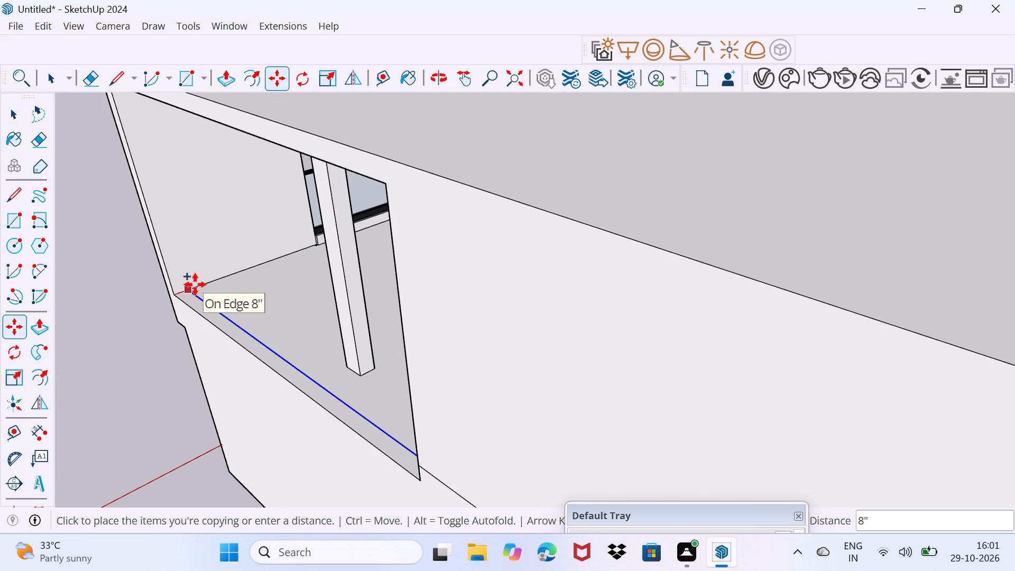
click(195, 284)
key(space)
drag(206, 319, 233, 281)
Raise the 8" floor strip along the open side about 3' 1 7/16" to form a parapet wall.
click(220, 319)
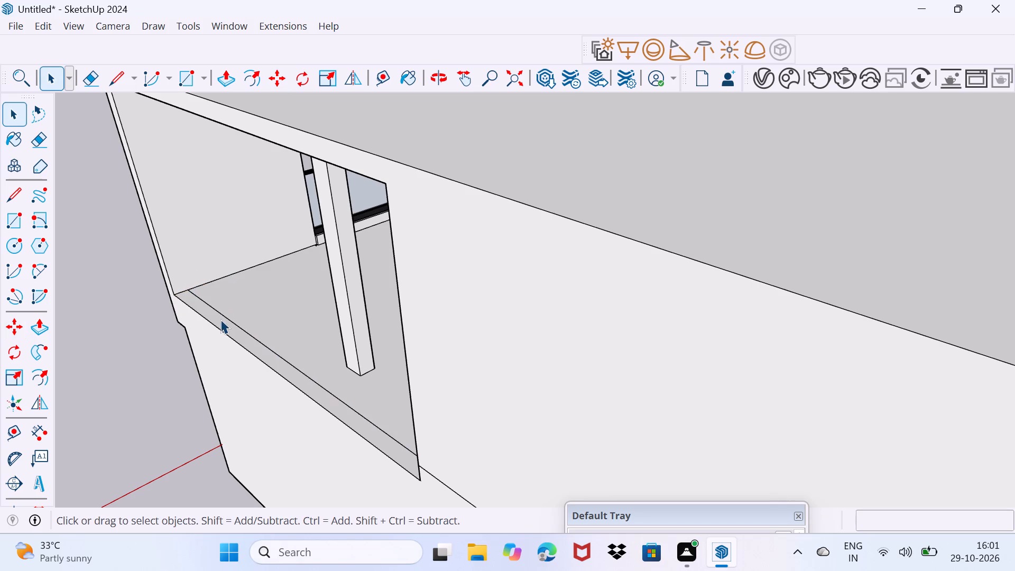
key(p)
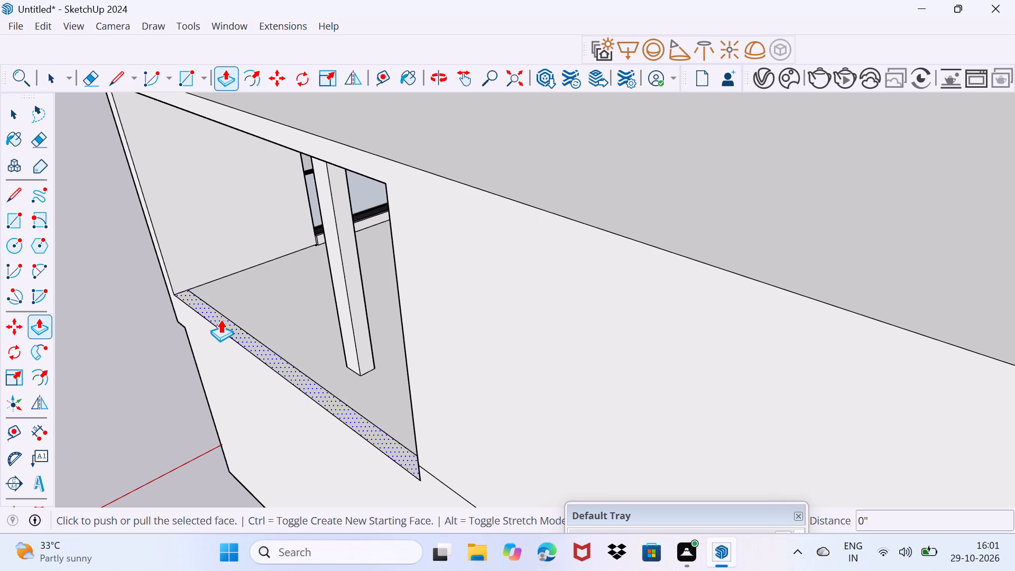
click(220, 319)
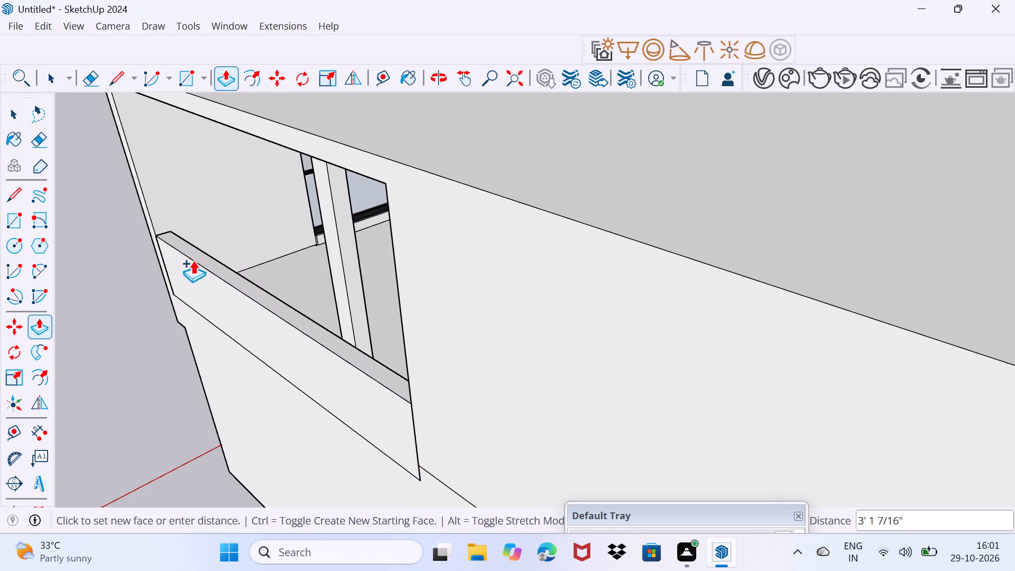
click(193, 260)
Examine the balcony's parapet, column, railing and back-wall openings from the side and front.
scroll(153, 290, down, 3)
middle_drag(151, 355, 507, 323)
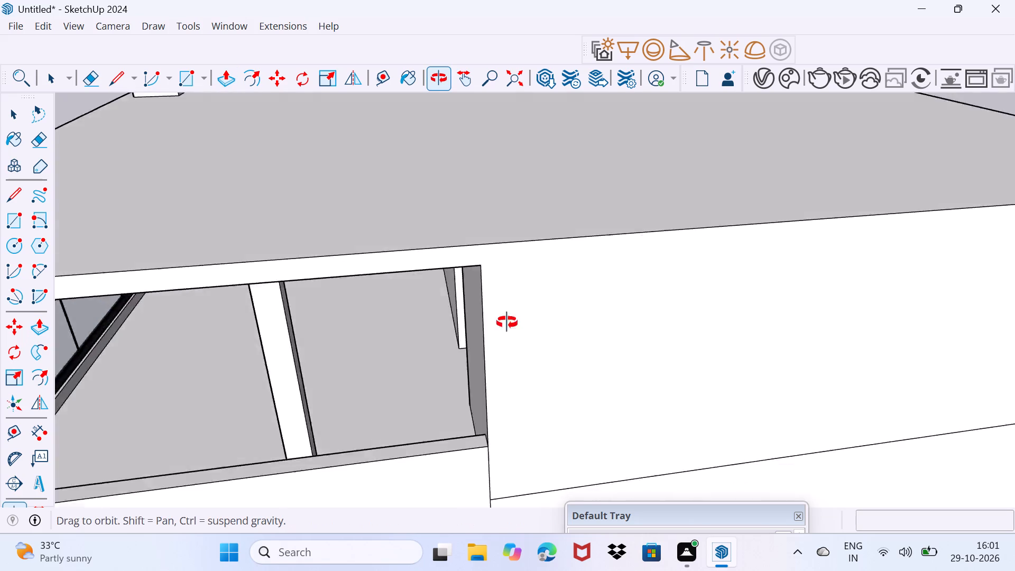
middle_drag(507, 323, 566, 312)
scroll(570, 308, down, 9)
middle_drag(269, 384, 397, 385)
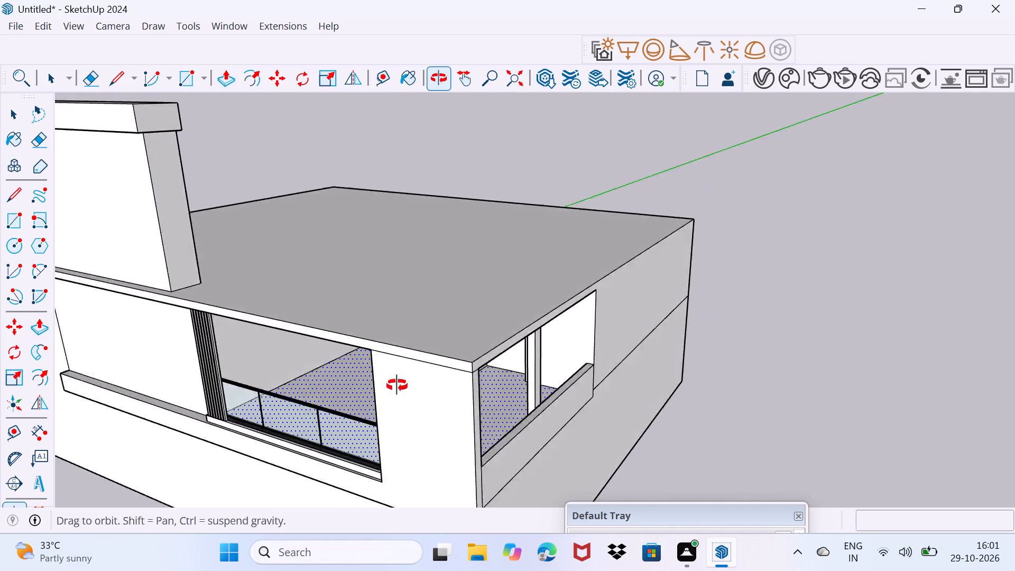
middle_drag(397, 385, 474, 349)
scroll(452, 370, up, 2)
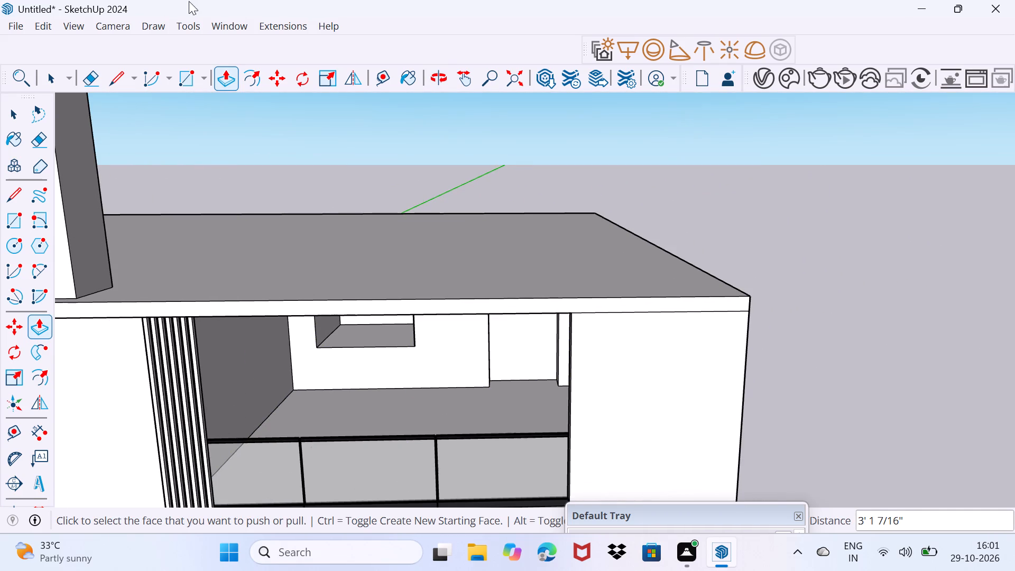
Search 3D Warehouse for "window" models, replacing the previous search term.
click(223, 25)
click(246, 145)
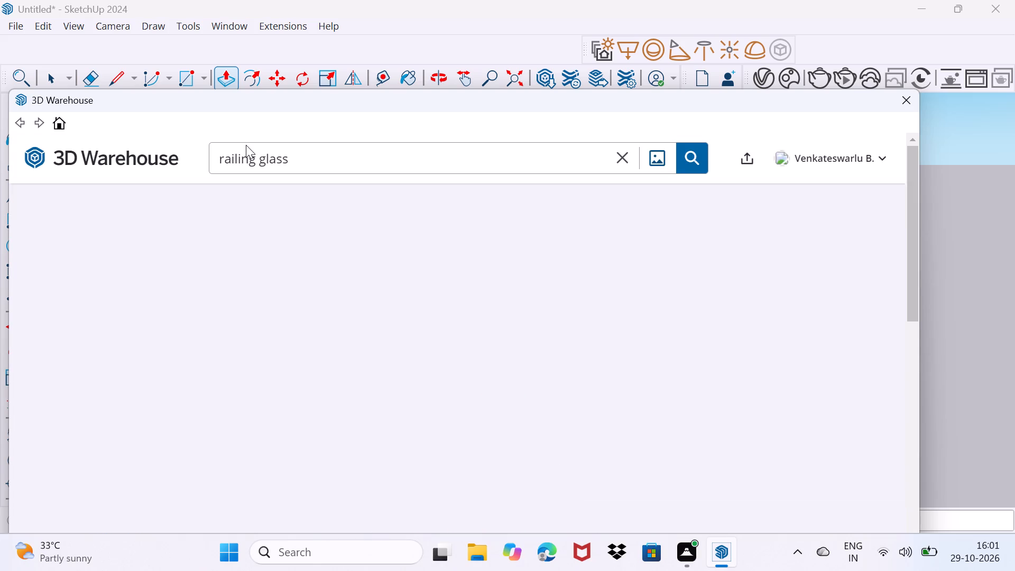
click(301, 157)
key(BackSpace)
key(BackSpace)
key(BackSpace)
key(BackSpace)
key(BackSpace)
key(BackSpace)
key(BackSpace)
key(BackSpace)
key(BackSpace)
key(BackSpace)
key(BackSpace)
key(BackSpace)
key(BackSpace)
key(BackSpace)
key(BackSpace)
key(BackSpace)
key(BackSpace)
key(BackSpace)
key(BackSpace)
key(BackSpace)
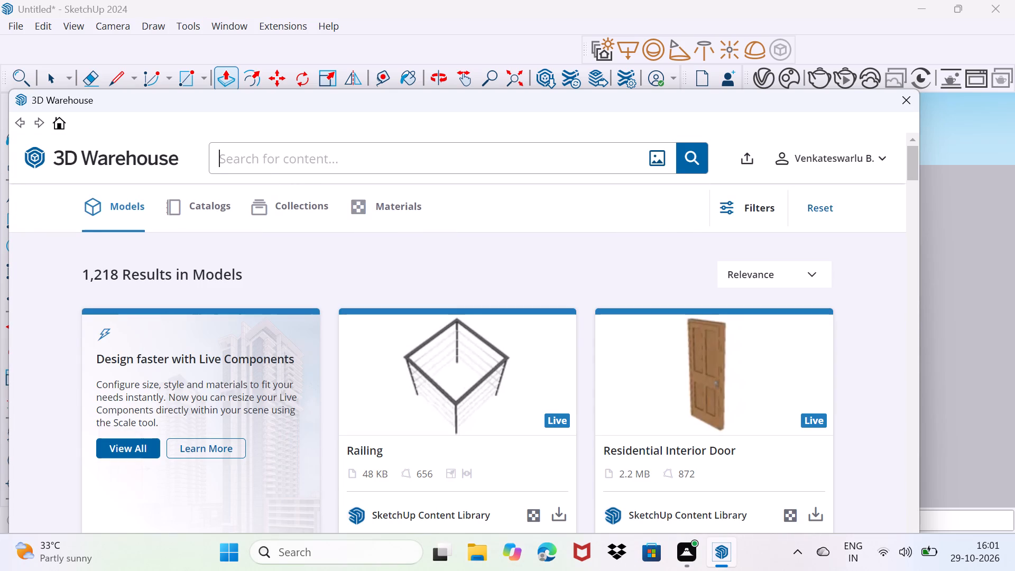
text(window)
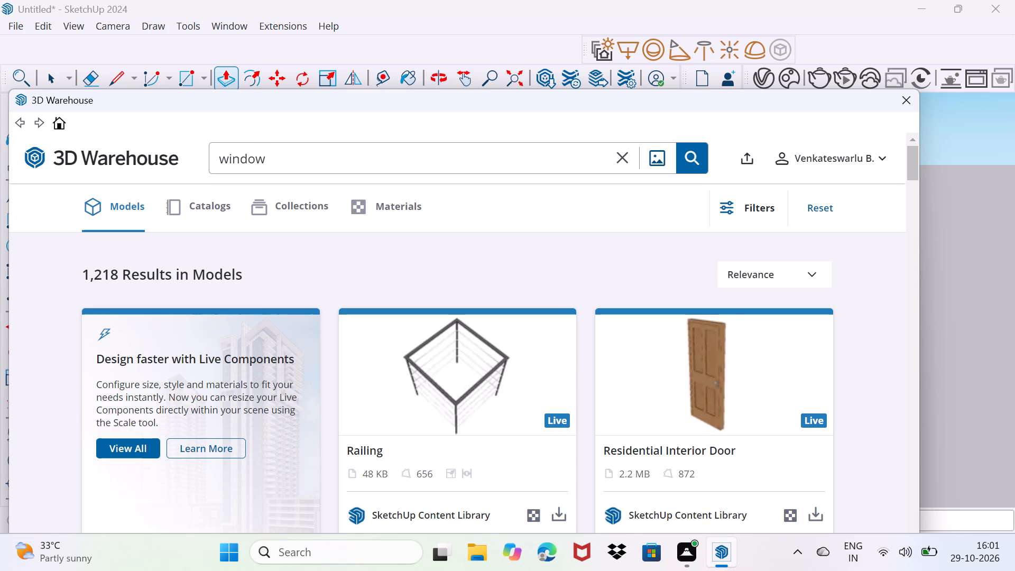
key(Return)
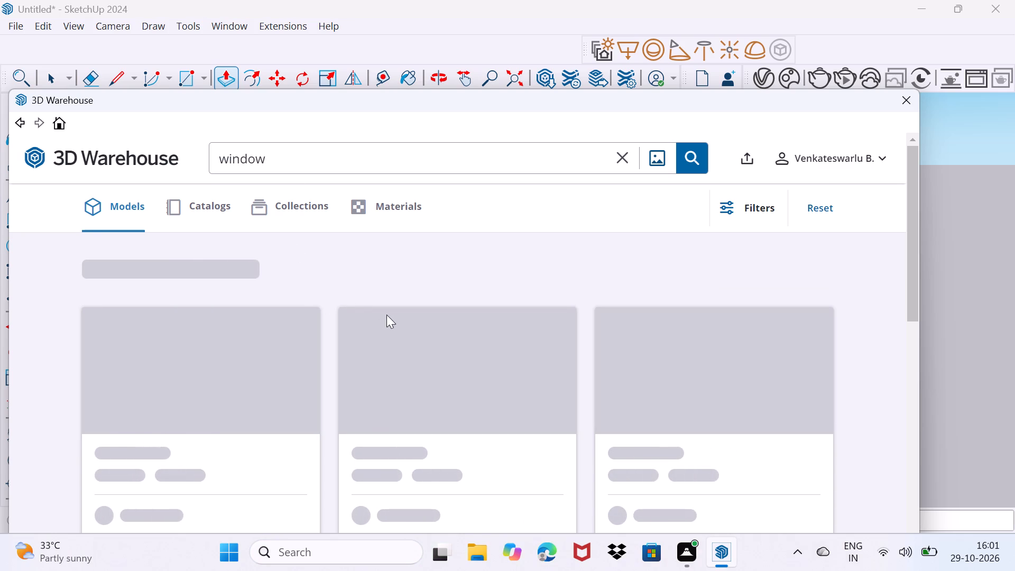
Browse the 3D Warehouse window models and load the 209 KB dark-framed, two-pane WINDOW directly into the model.
scroll(431, 341, down, 7)
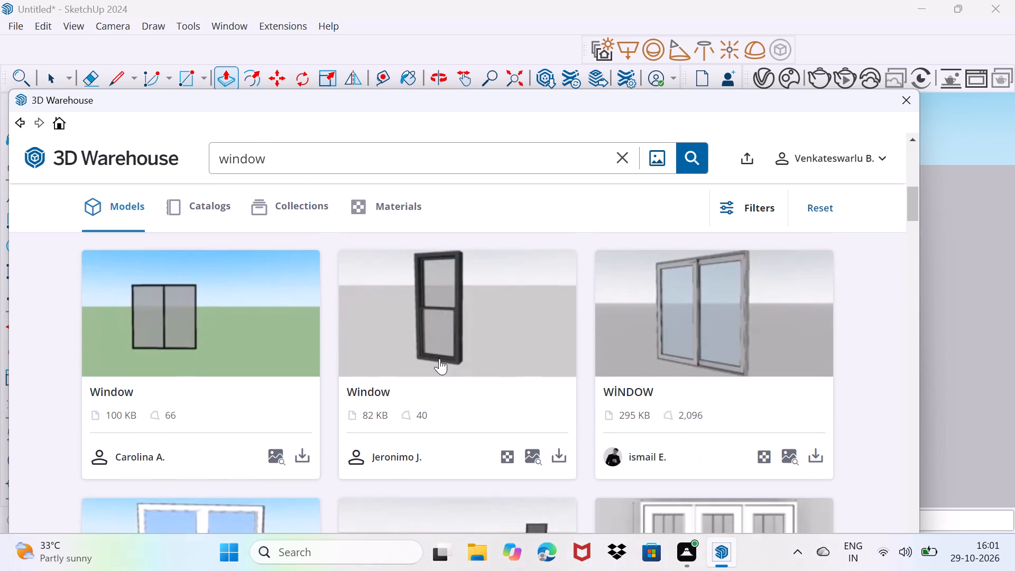
scroll(439, 358, down, 9)
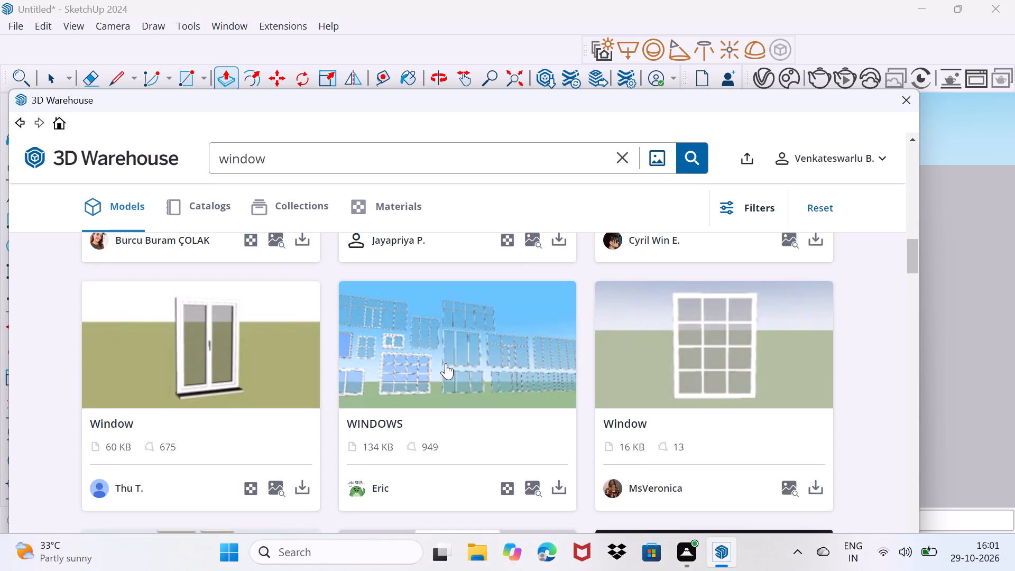
scroll(446, 363, up, 3)
scroll(451, 361, down, 12)
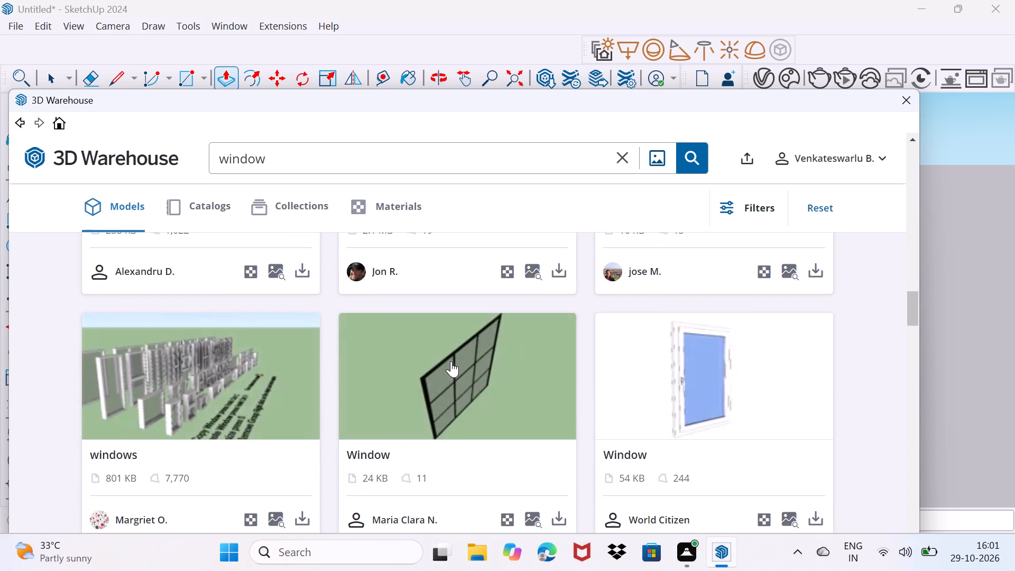
scroll(451, 361, down, 8)
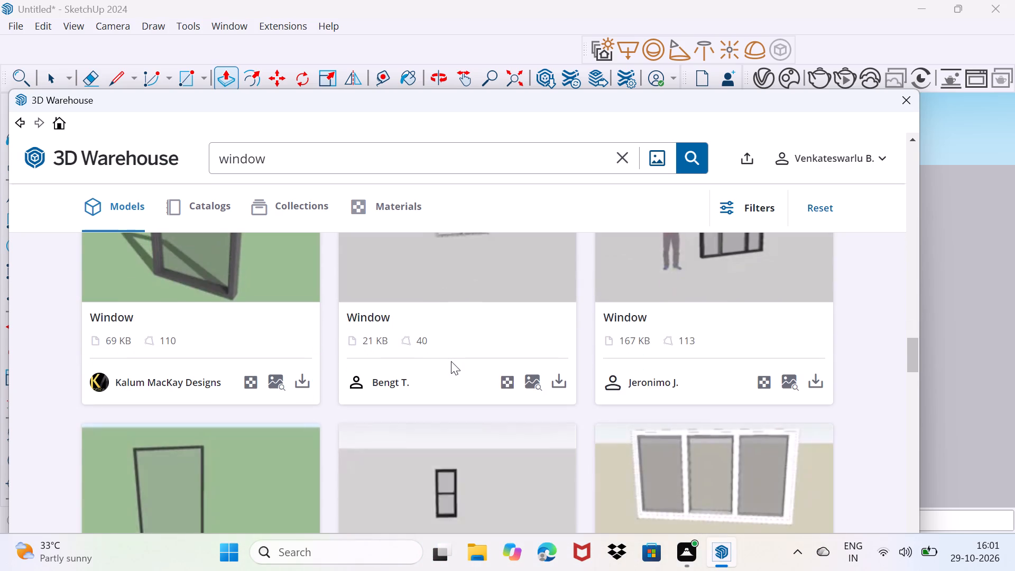
scroll(451, 361, down, 3)
scroll(451, 361, up, 2)
scroll(451, 361, down, 7)
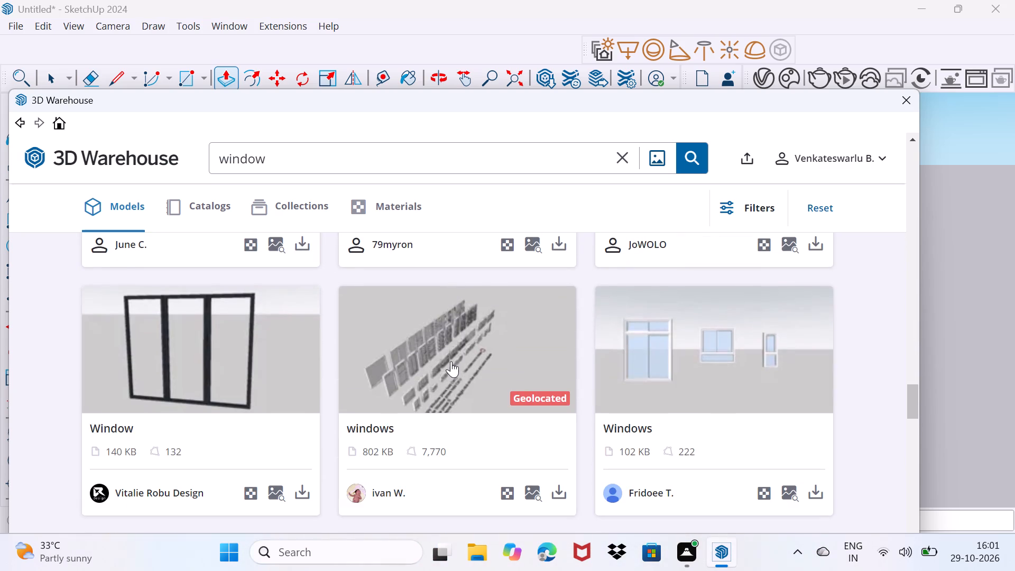
scroll(451, 361, down, 4)
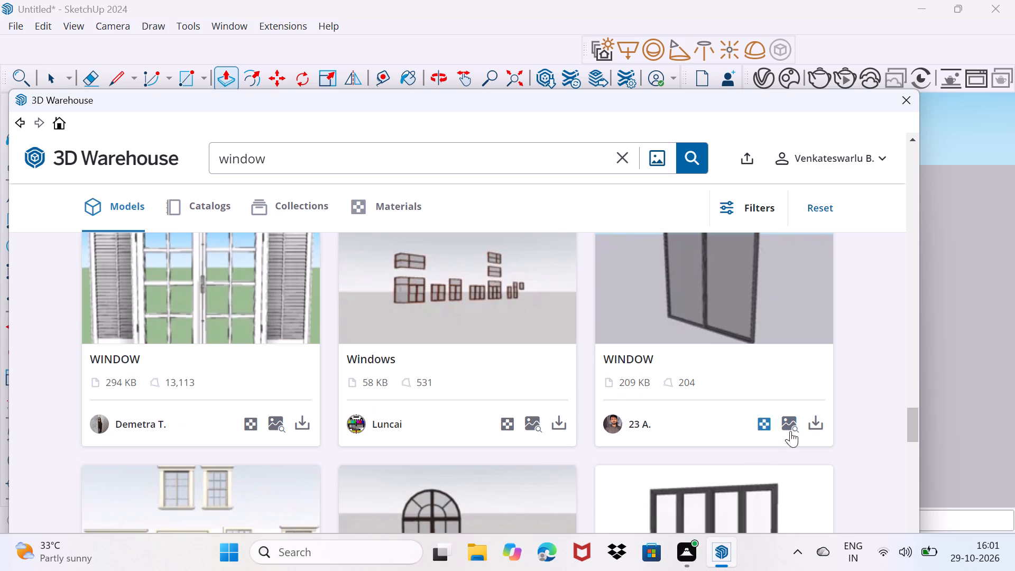
click(818, 426)
click(421, 366)
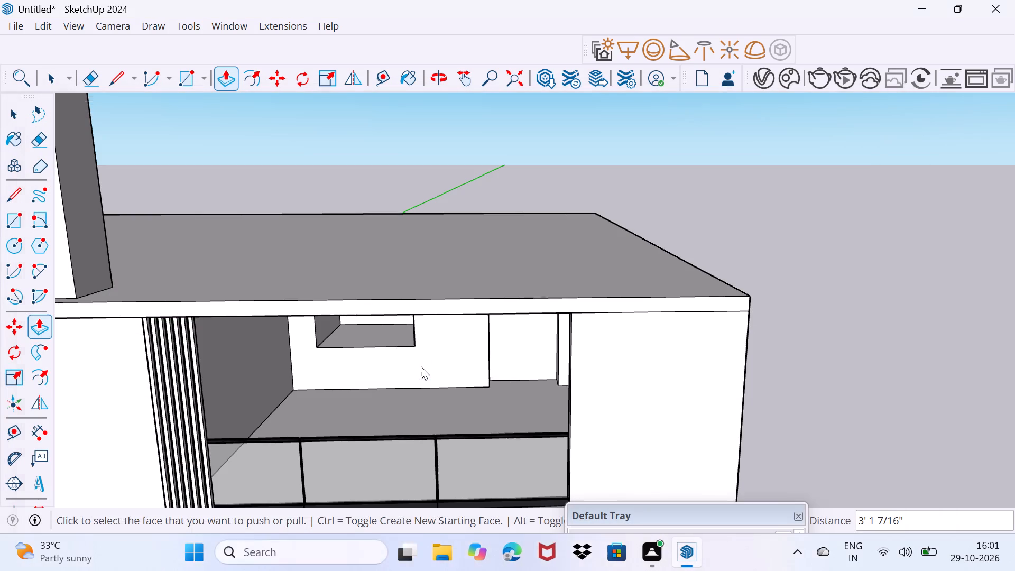
Place the loaded window at the lower corner of the balcony back wall's window opening, on the side away from the doorway.
scroll(375, 395, up, 4)
scroll(315, 364, up, 4)
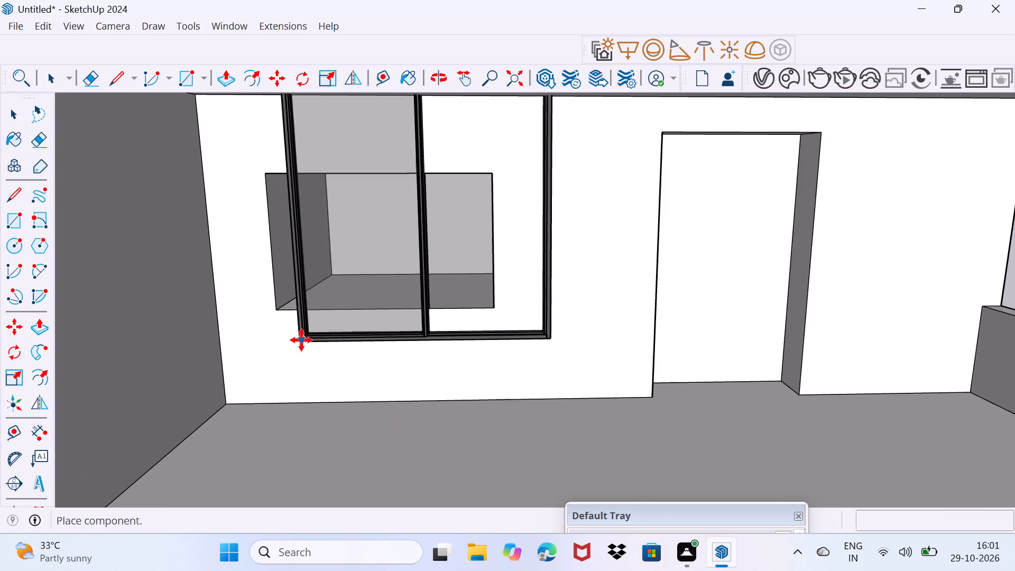
scroll(296, 330, up, 3)
click(269, 294)
Scale the placed window down uniformly to about 0.52 from its lower corner nearest the doorway.
scroll(285, 287, down, 2)
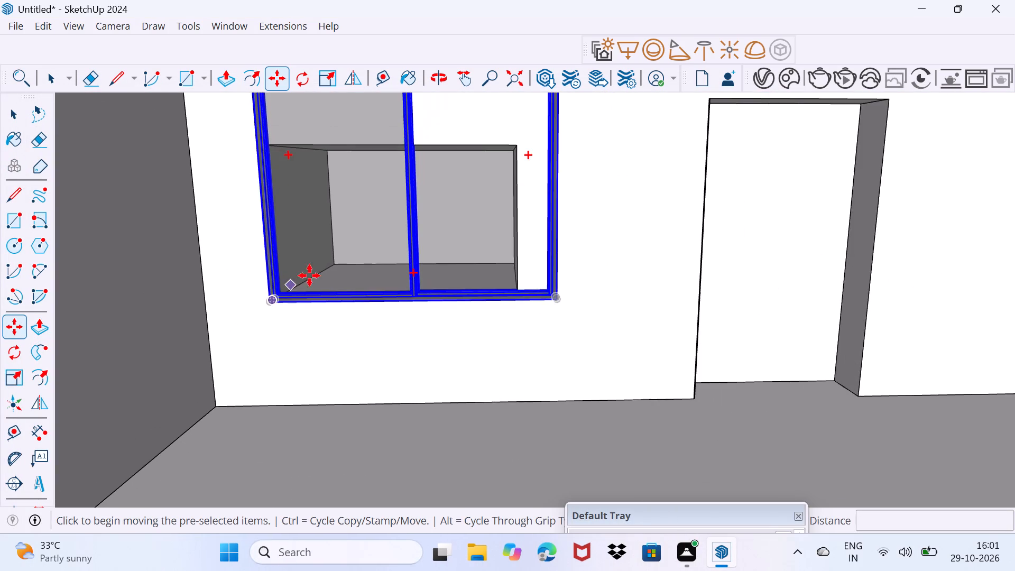
scroll(318, 270, down, 2)
middle_drag(318, 270, 313, 356)
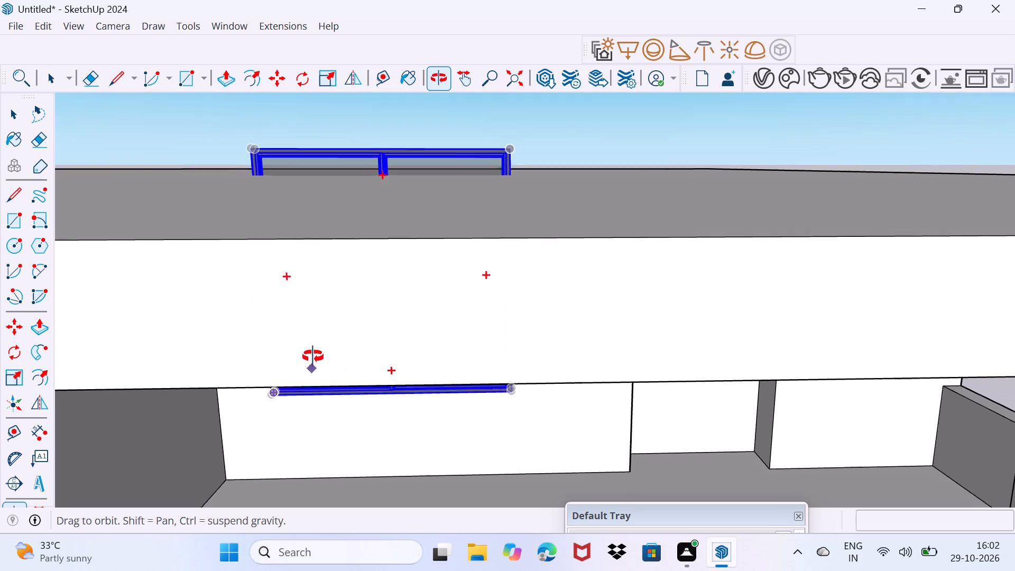
middle_drag(313, 356, 337, 311)
key(s)
middle_drag(278, 381, 301, 328)
scroll(282, 344, down, 3)
scroll(136, 370, down, 2)
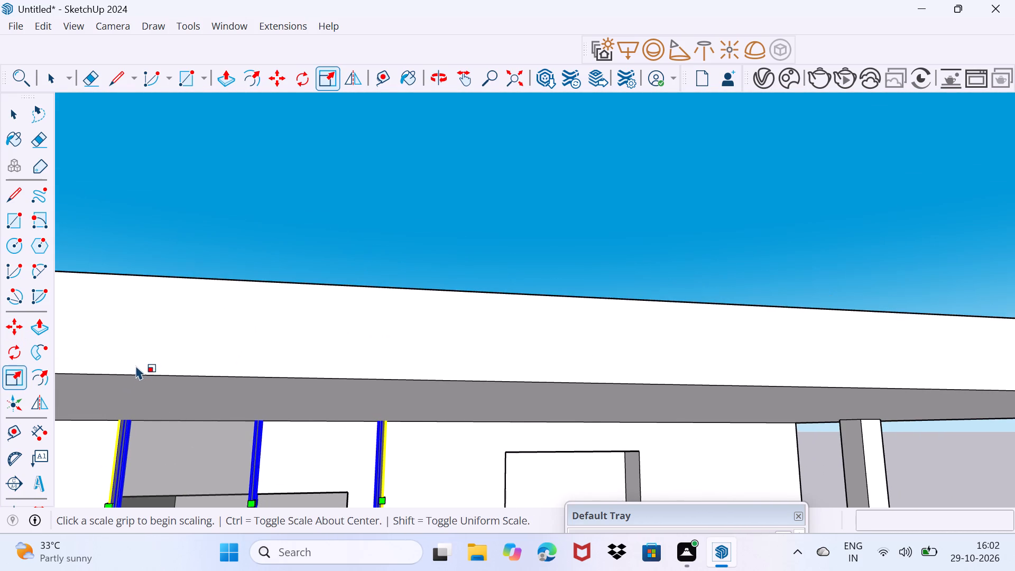
middle_drag(147, 388, 153, 371)
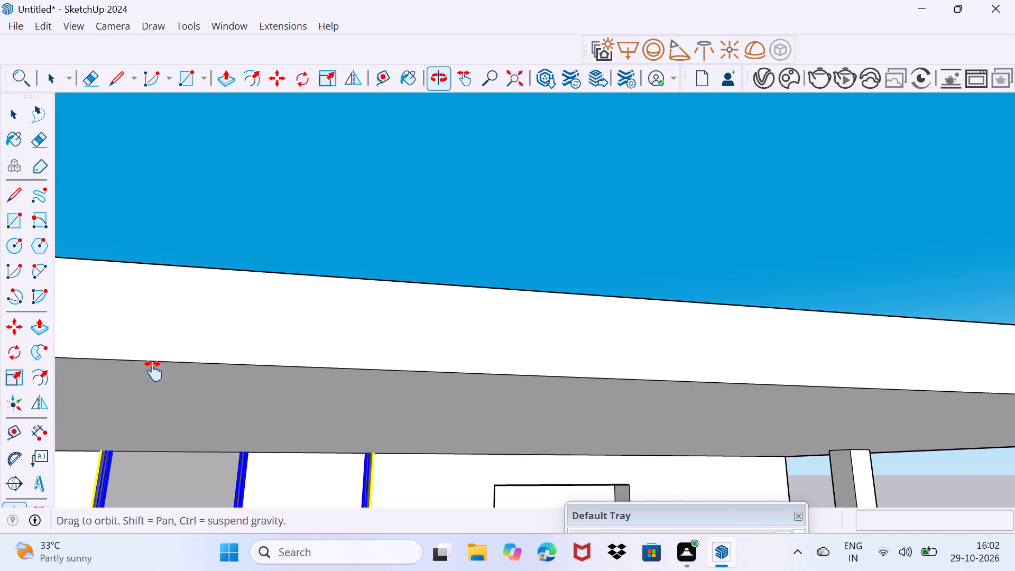
middle_drag(153, 371, 179, 318)
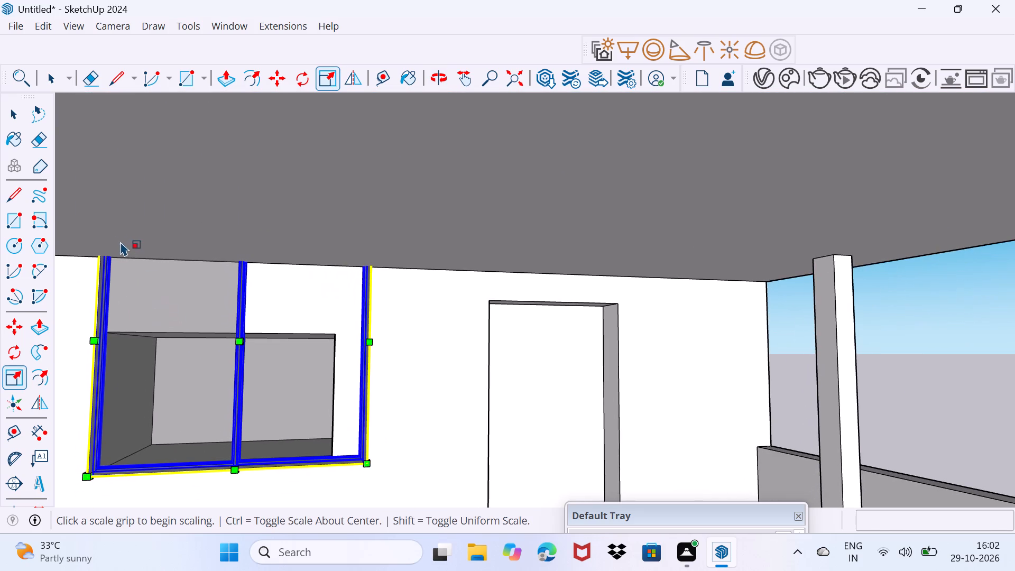
drag(368, 466, 330, 447)
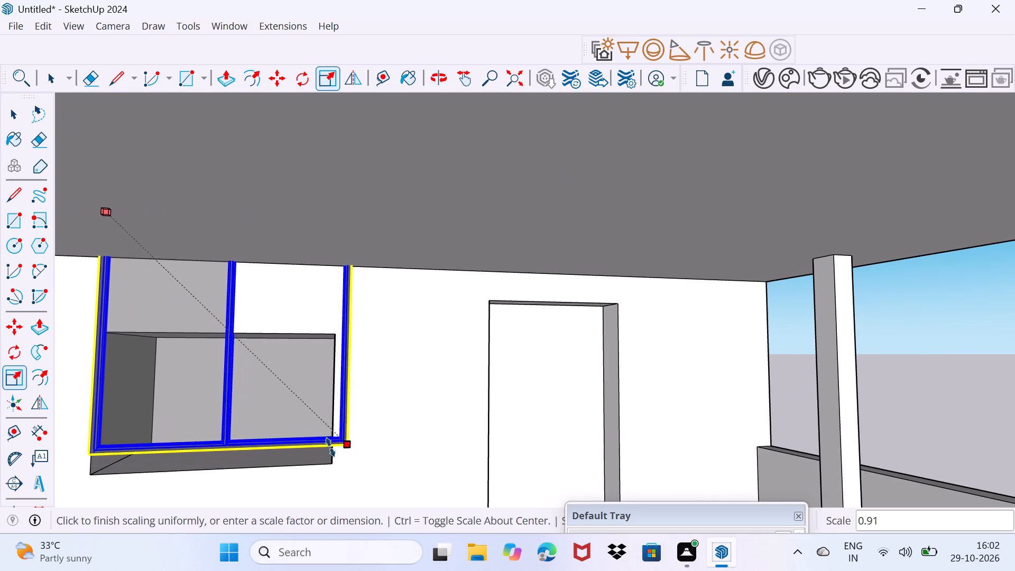
drag(330, 447, 232, 361)
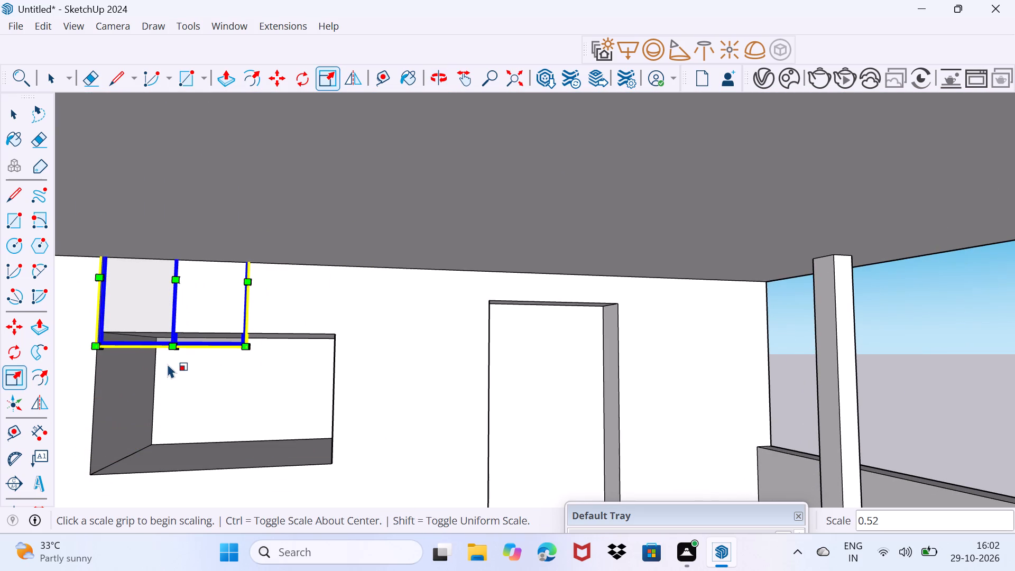
Move the scaled window down about 4' 3/8" to the opening's lower corner away from the doorway.
key(m)
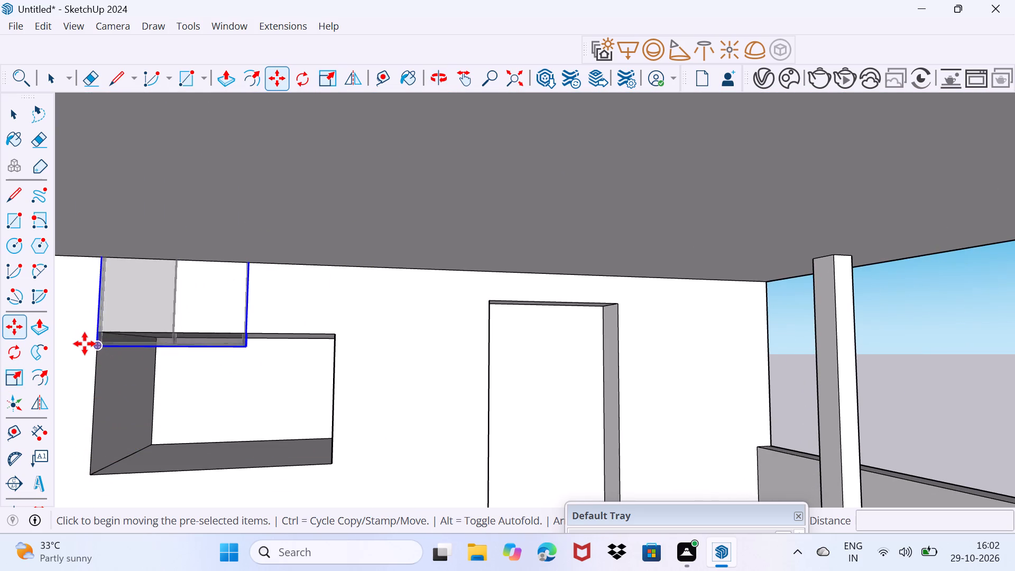
click(102, 344)
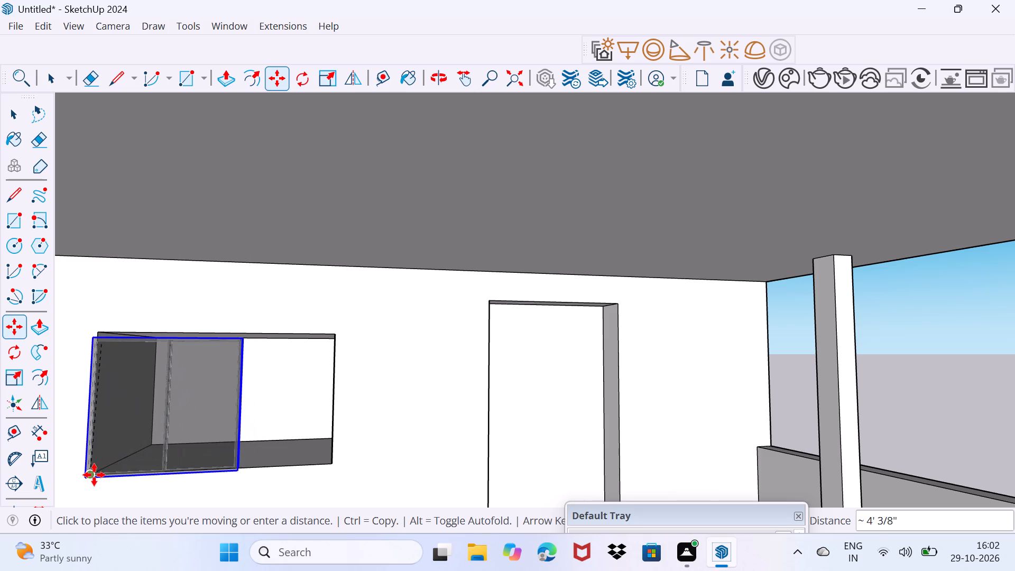
click(94, 475)
Move the window about 2' 11 3/16" along the opening so its lower corner meets the opening's corner nearest the doorway.
scroll(220, 425, up, 1)
middle_drag(236, 438, 100, 458)
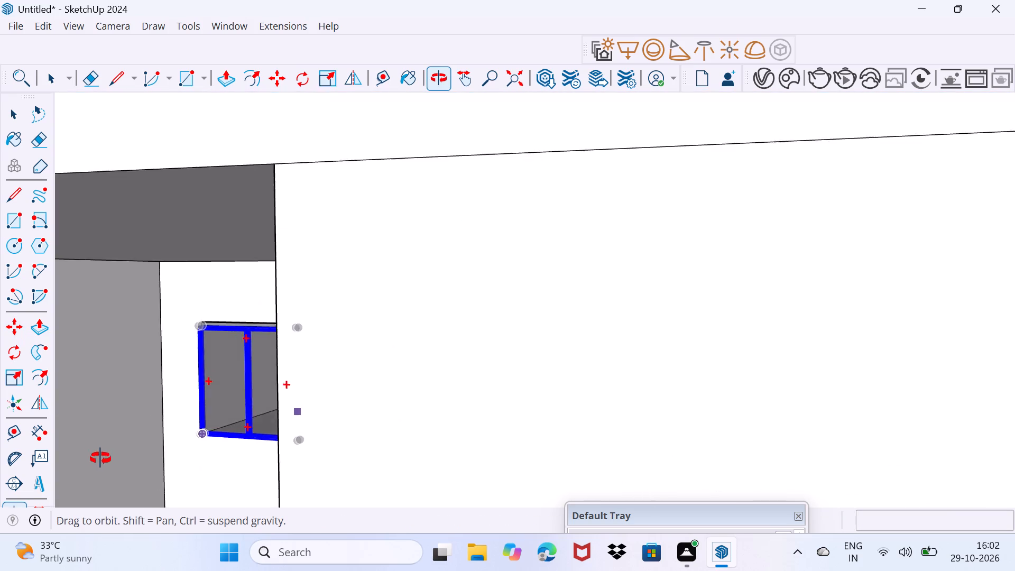
middle_drag(100, 458, 98, 471)
scroll(253, 448, up, 9)
middle_drag(362, 439, 262, 460)
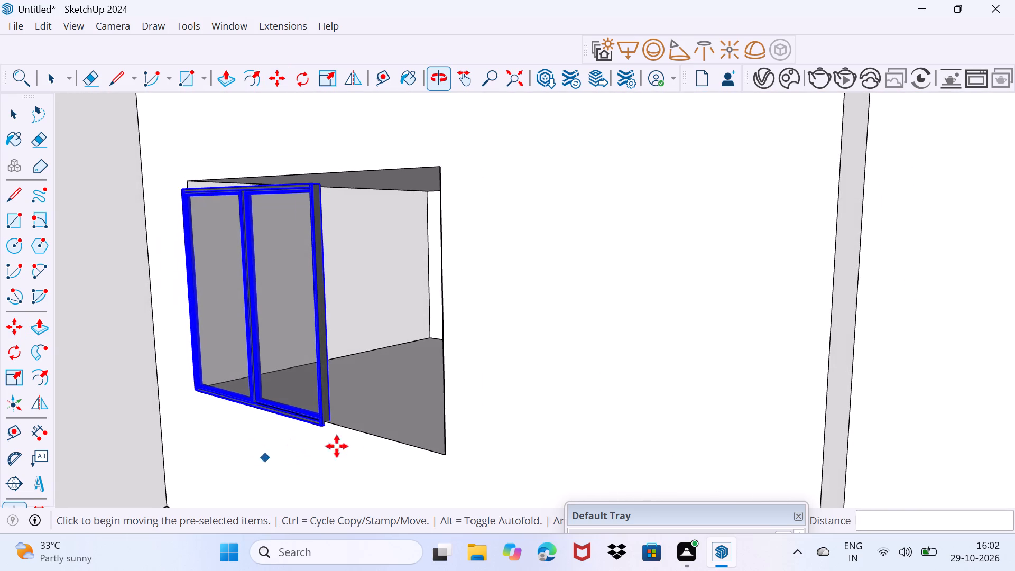
scroll(337, 427, up, 2)
click(317, 429)
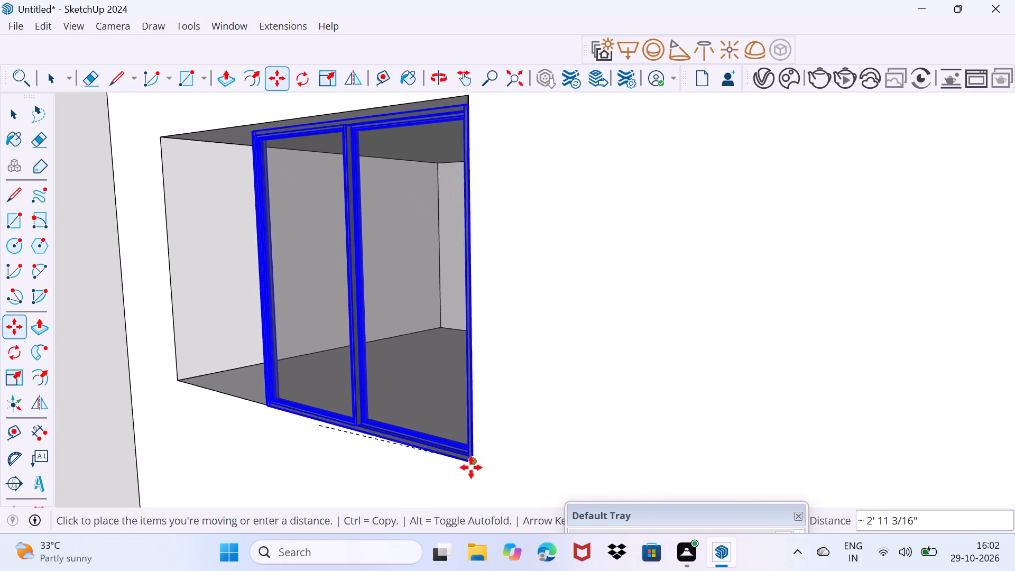
click(476, 468)
Stretch the window's width by about 1.68 toward the side away from the doorway to span the opening.
middle_drag(369, 391, 421, 403)
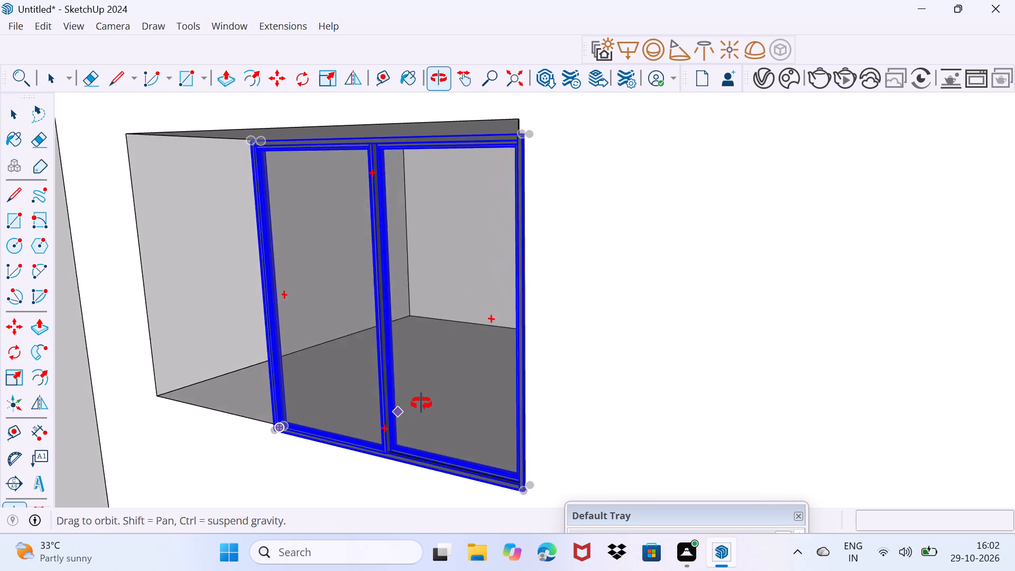
middle_drag(421, 403, 460, 400)
key(s)
middle_drag(303, 311, 437, 323)
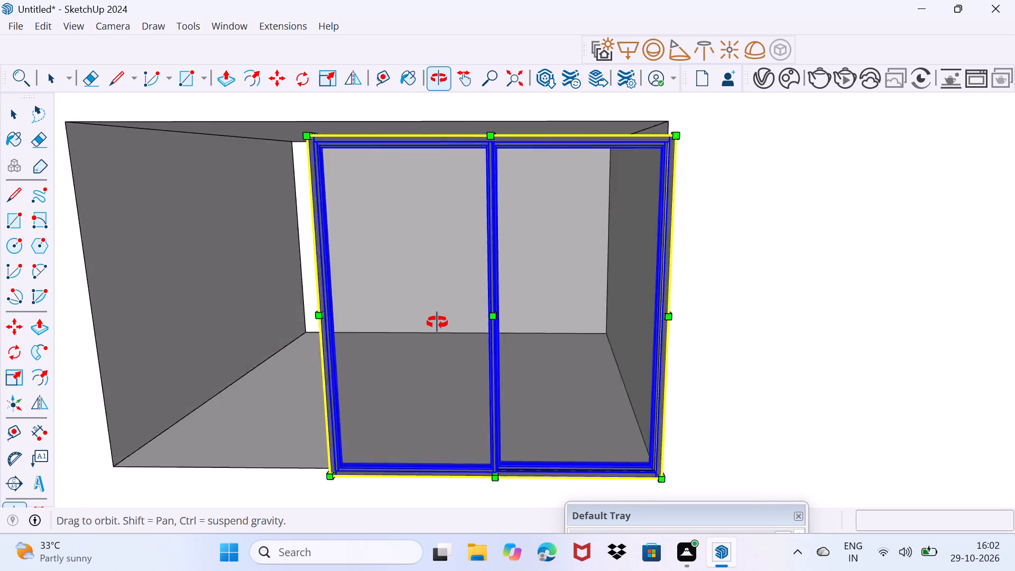
middle_drag(437, 323, 535, 317)
click(516, 321)
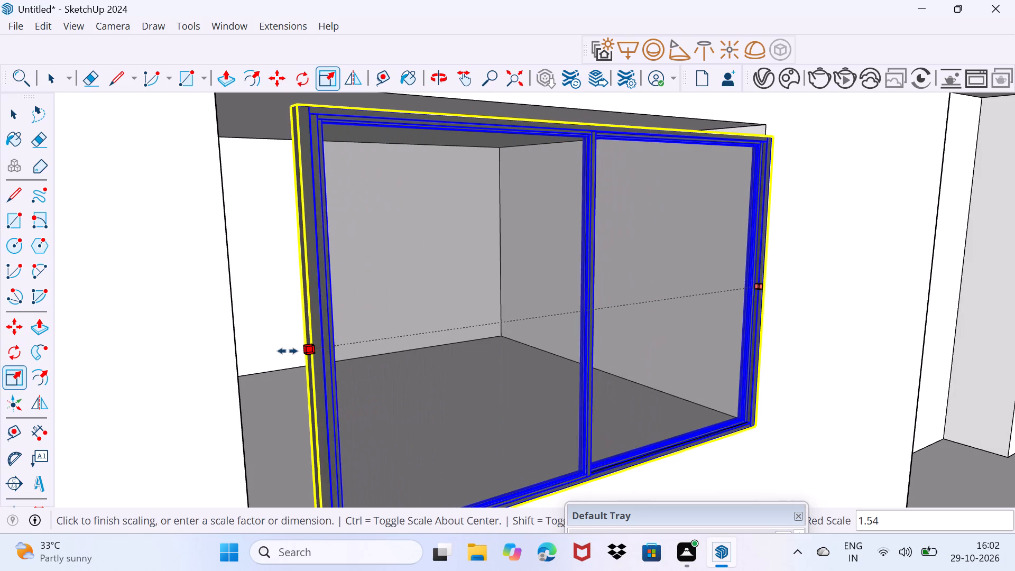
click(238, 352)
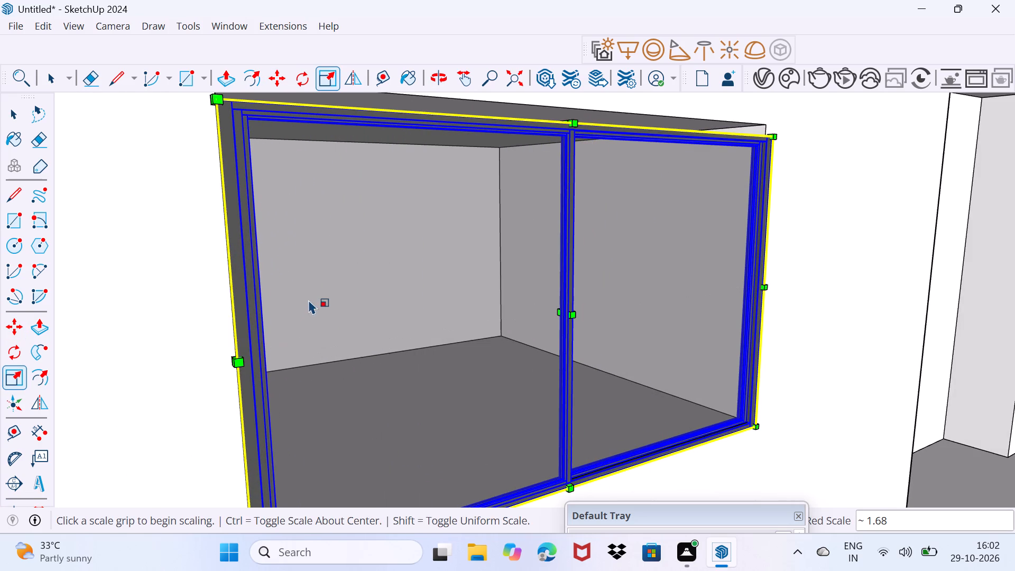
Stretch the window's height up to the top edge of the opening.
middle_drag(309, 299, 311, 413)
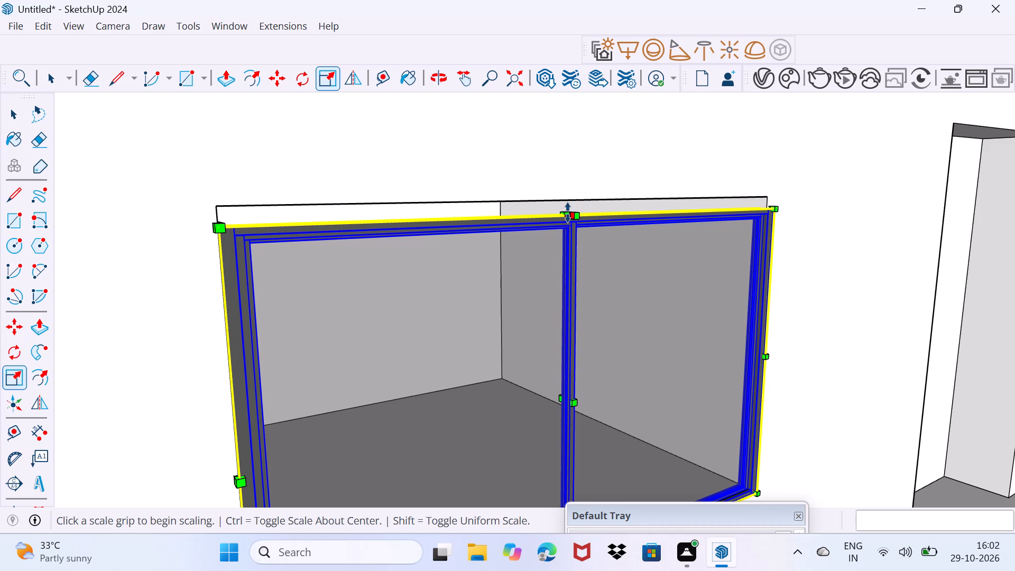
click(567, 214)
click(570, 198)
key(space)
drag(499, 217, 509, 194)
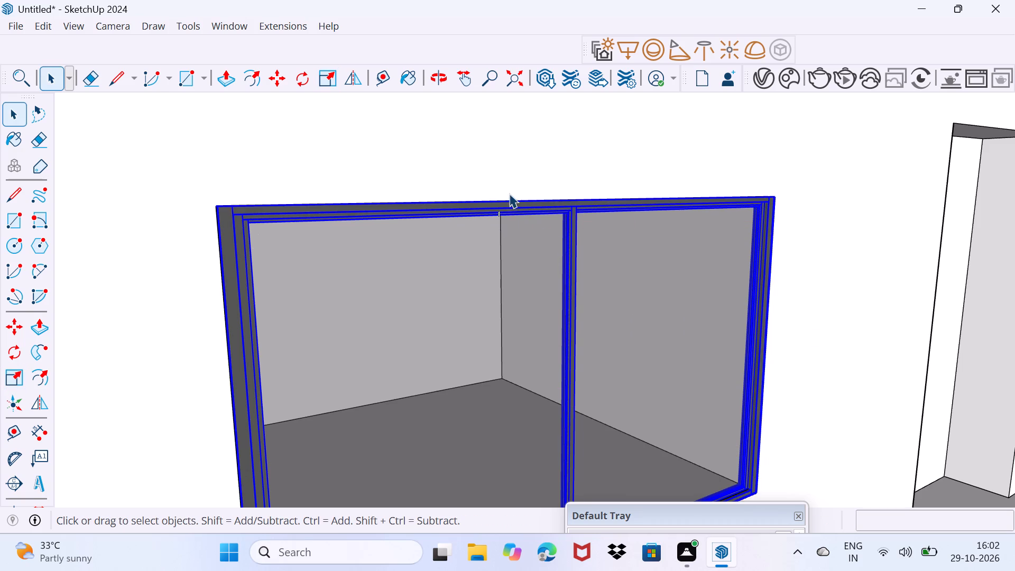
drag(509, 194, 533, 155)
Examine the whole building and the front of the balcony with its fitted window and empty doorway.
scroll(508, 165, down, 3)
click(527, 75)
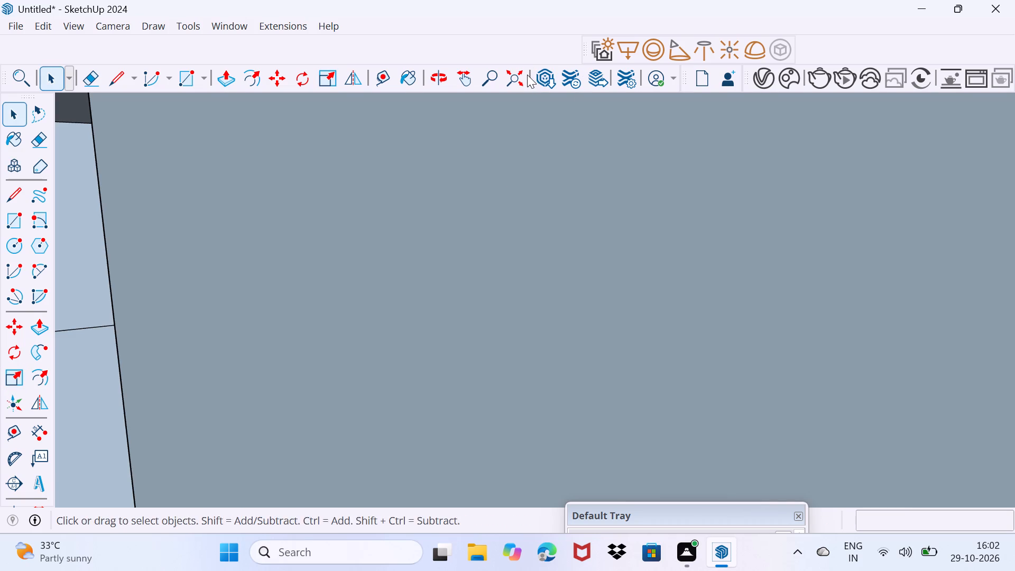
click(519, 76)
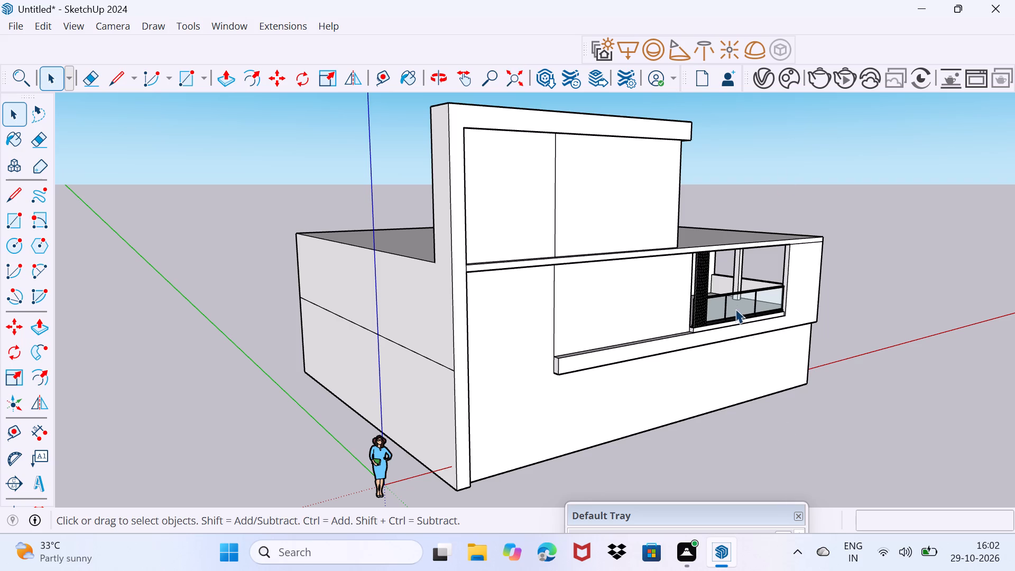
scroll(735, 309, up, 4)
middle_drag(791, 299, 608, 314)
scroll(695, 284, up, 3)
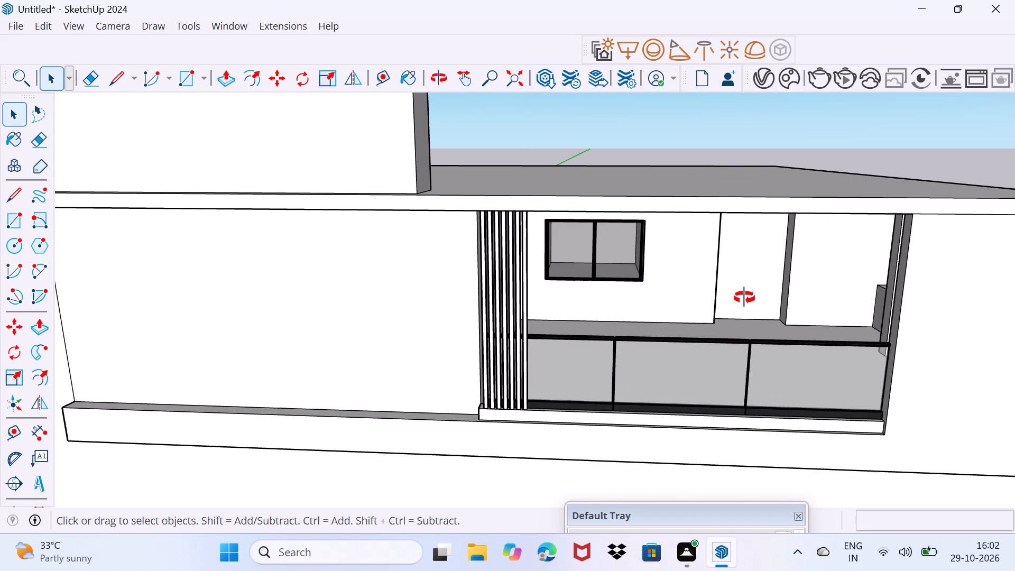
middle_drag(743, 303, 742, 267)
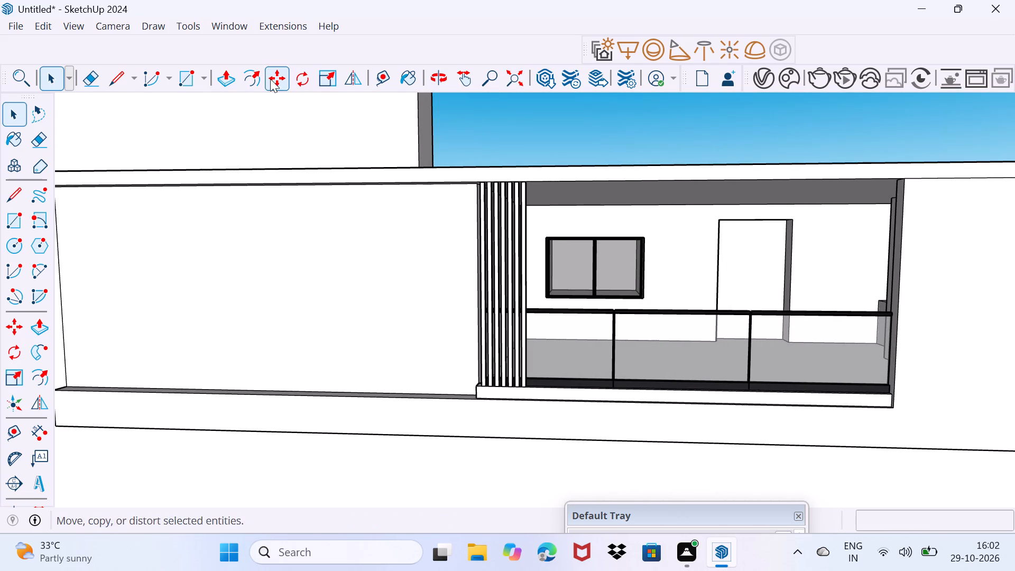
Search 3D Warehouse for "doors" models, replacing the previous search term.
click(229, 29)
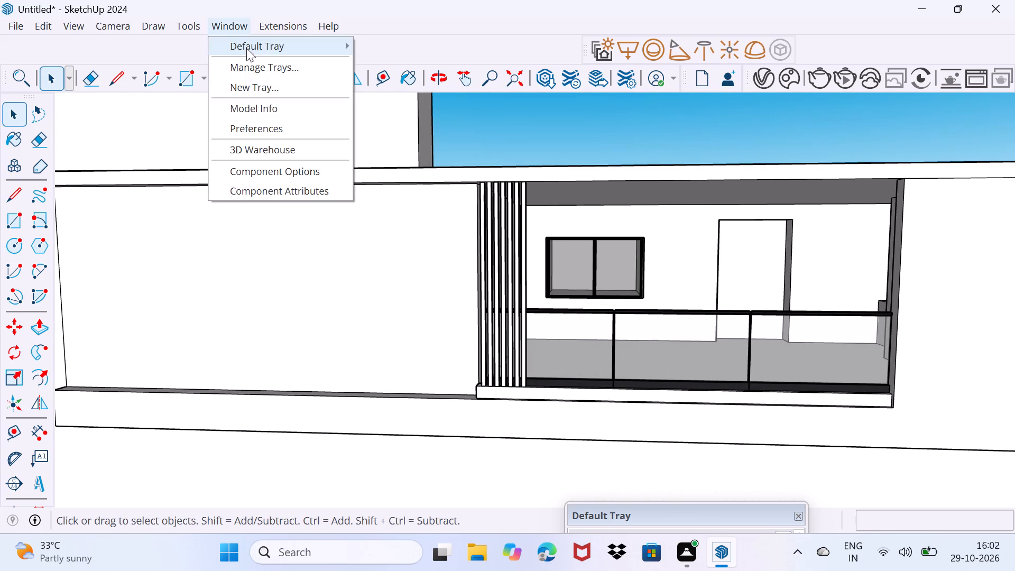
click(272, 146)
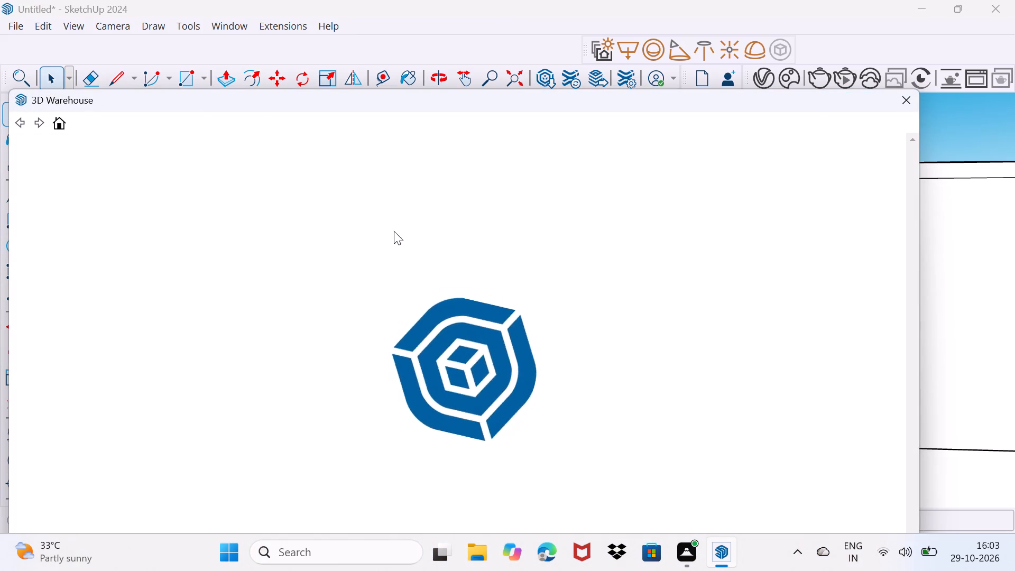
click(410, 154)
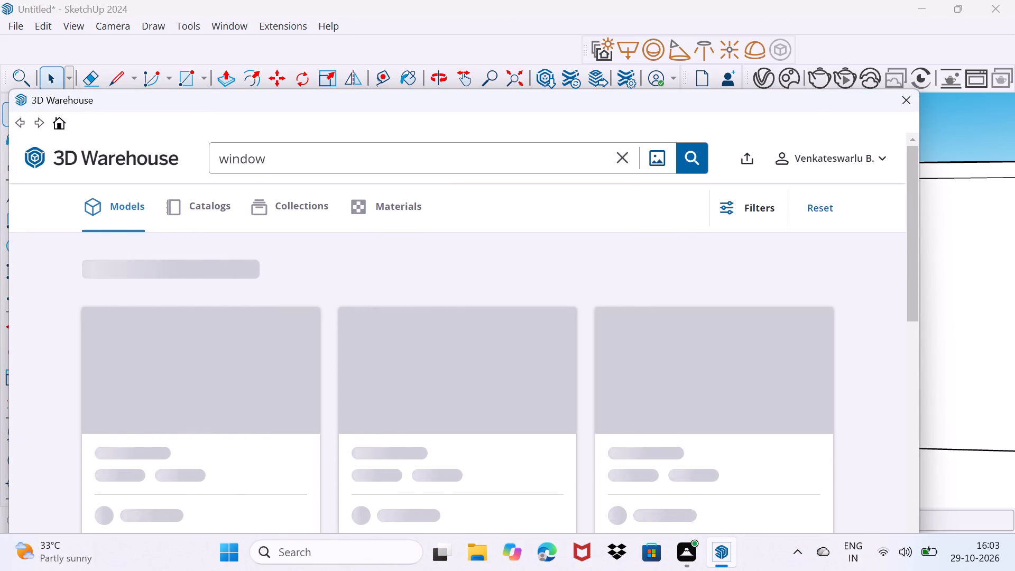
key(BackSpace)
key(BackSpace)
key(BackSpace)
key(BackSpace)
key(BackSpace)
key(BackSpace)
key(BackSpace)
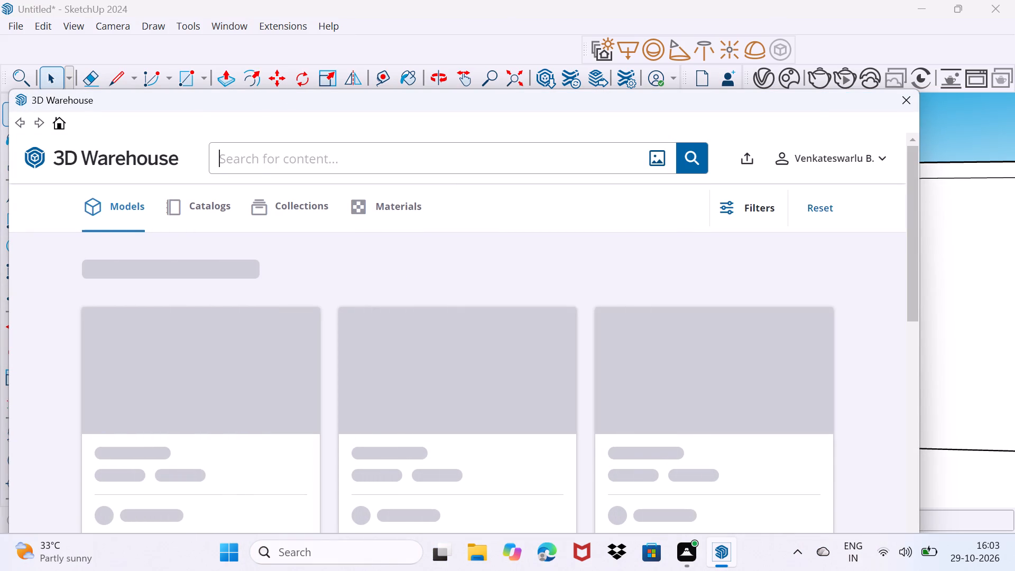
key(d)
text(oors)
key(Return)
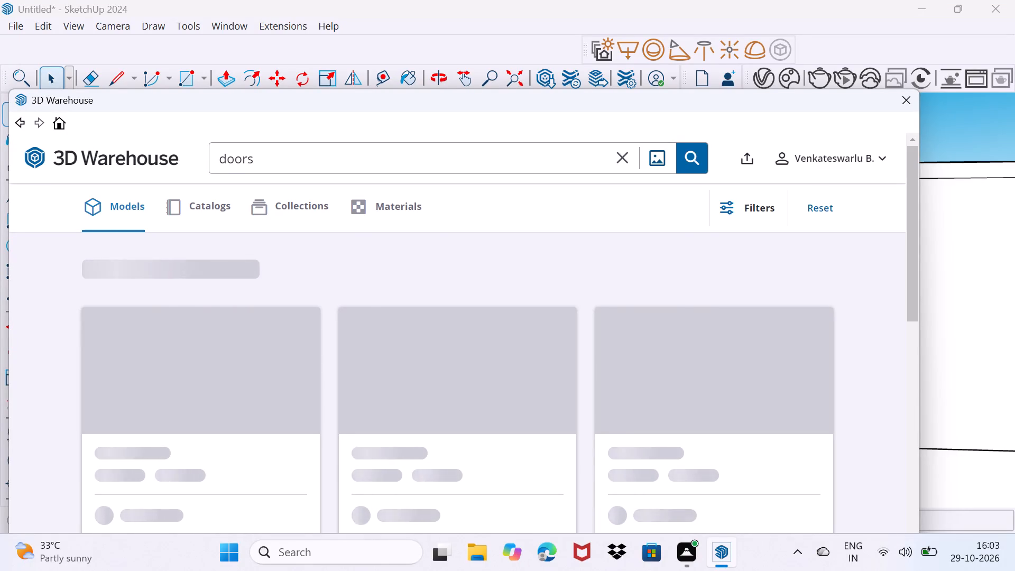
Run the "doors" search again and look through the door models for one that suits the balcony doorway.
click(693, 149)
scroll(642, 259, down, 6)
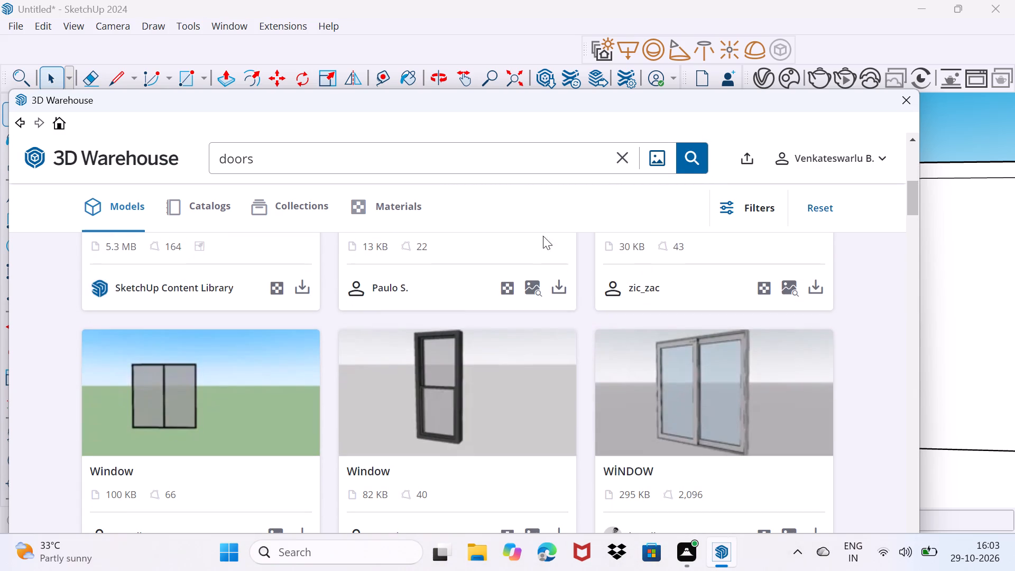
scroll(542, 342, down, 3)
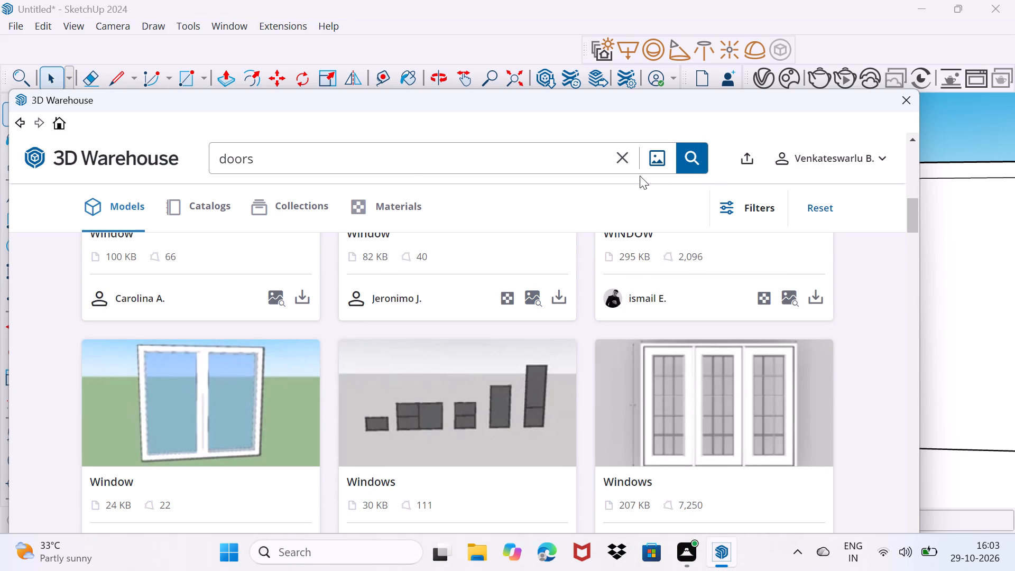
click(703, 156)
click(675, 159)
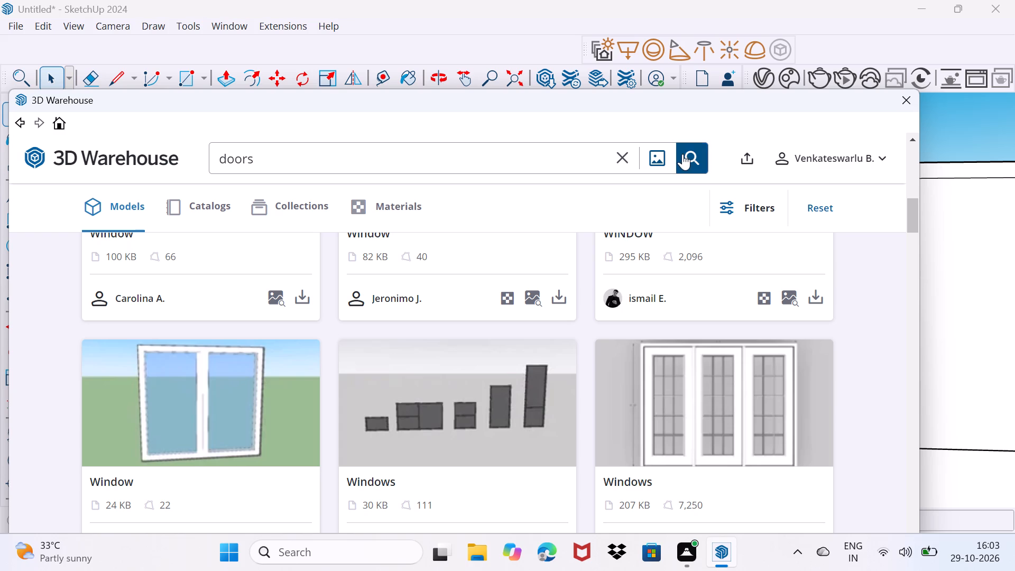
double_click(681, 154)
scroll(524, 305, down, 4)
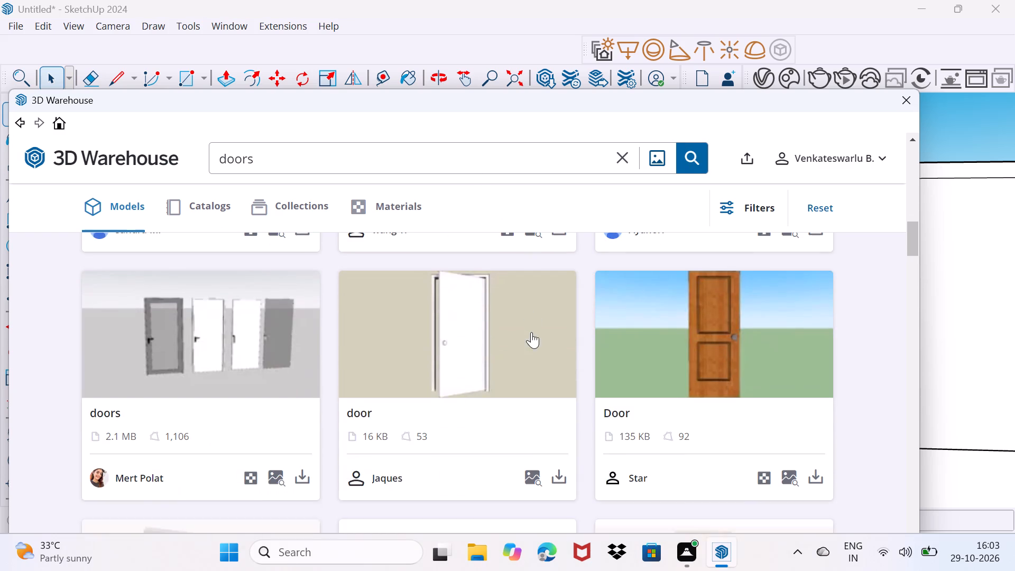
scroll(547, 338, up, 13)
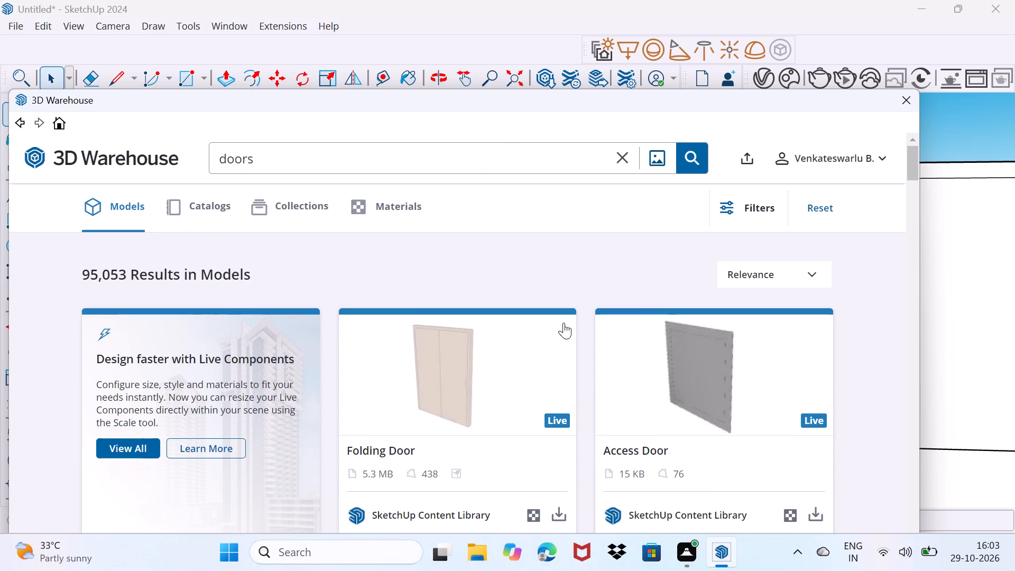
scroll(588, 387, down, 9)
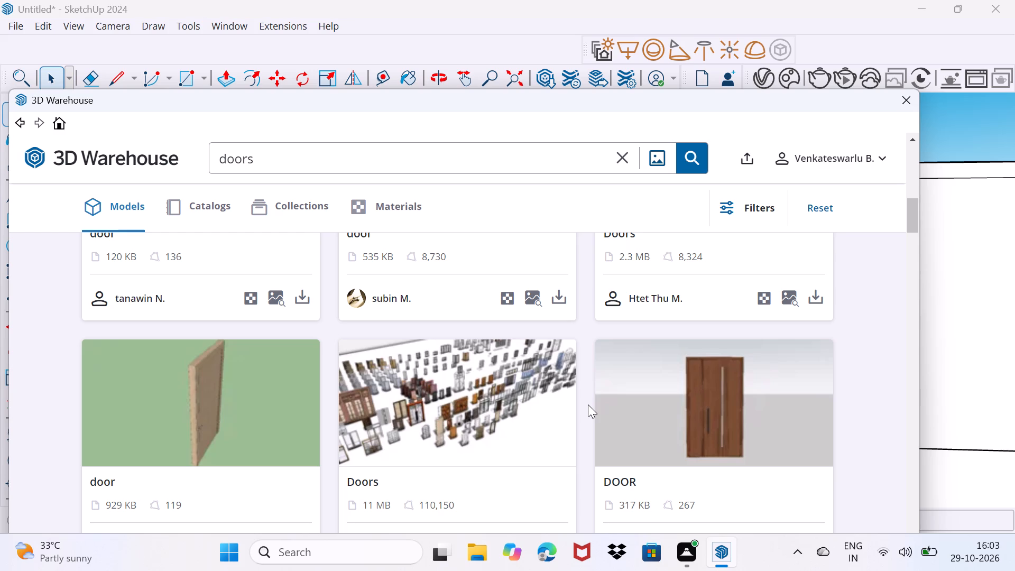
scroll(593, 418, down, 2)
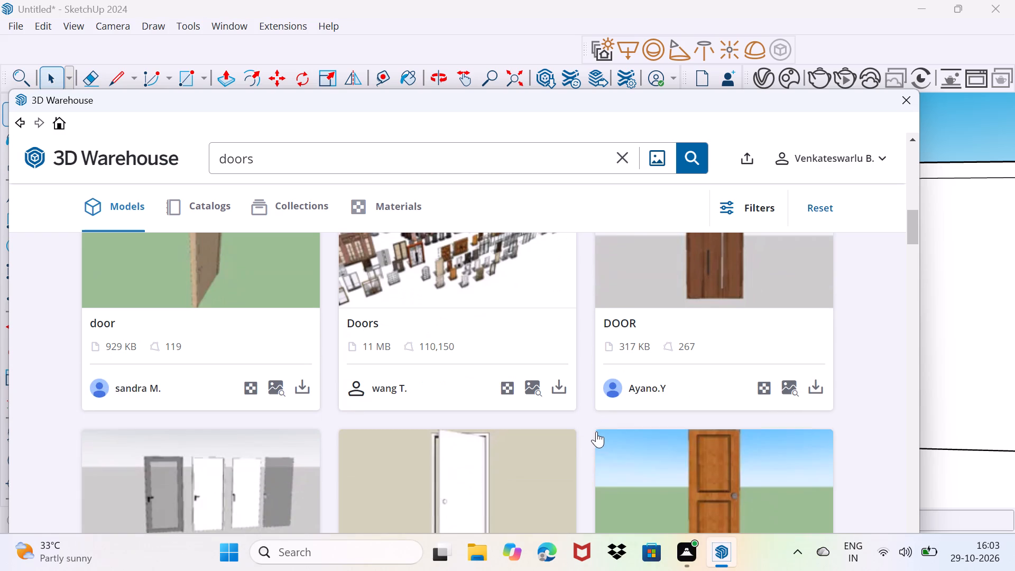
scroll(596, 425, down, 3)
scroll(597, 417, up, 7)
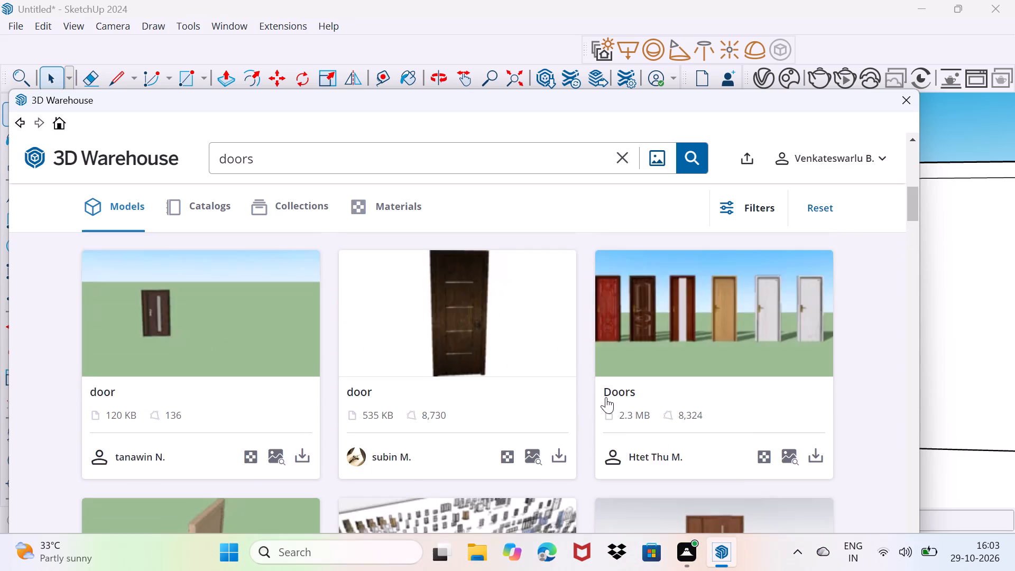
scroll(606, 397, up, 5)
scroll(606, 397, down, 2)
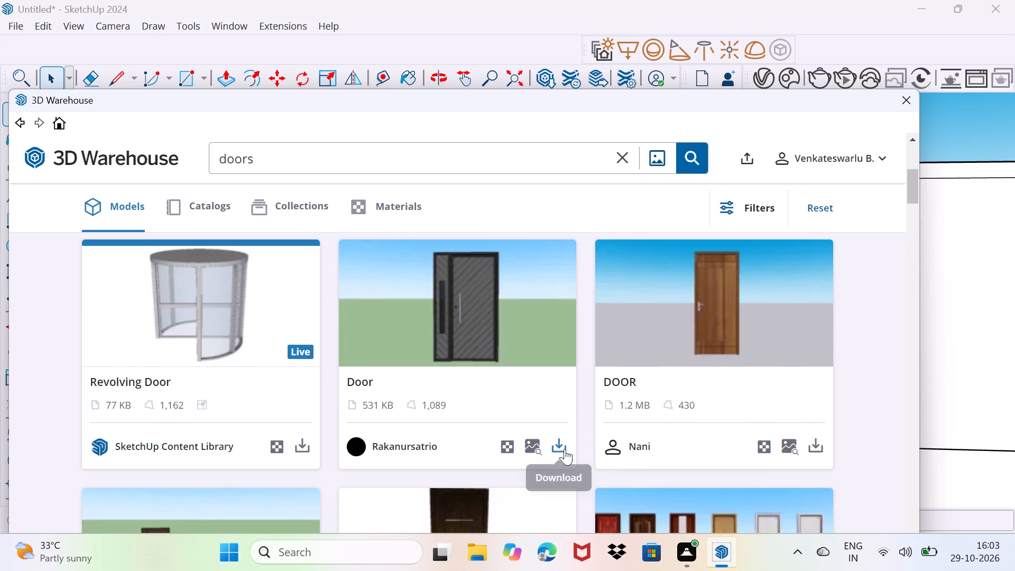
Download the 531 KB dark "Door" model with diagonal panelling directly into the building model and place it on the balcony floor.
click(556, 449)
click(398, 365)
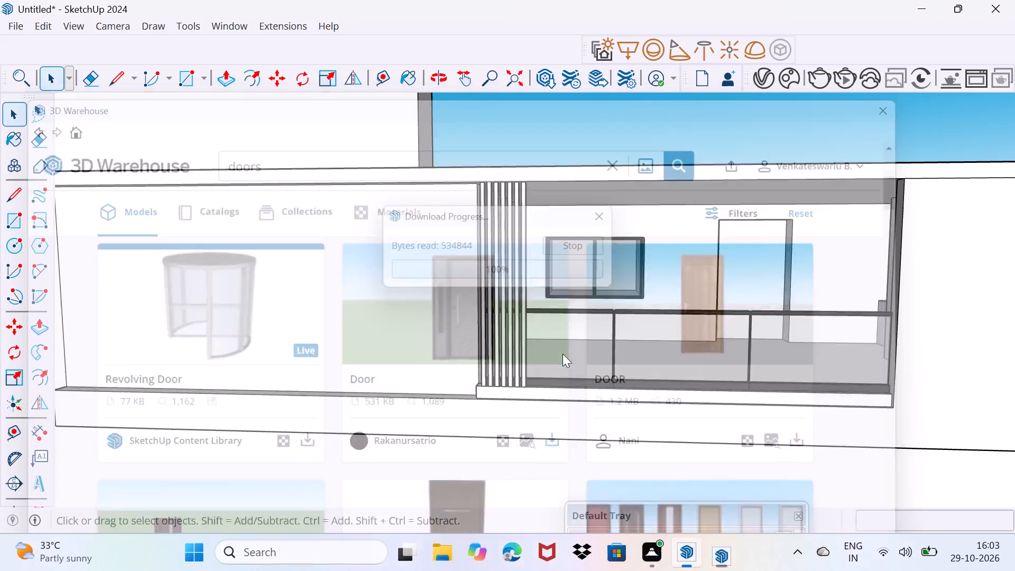
scroll(716, 335, up, 2)
middle_drag(727, 314, 727, 373)
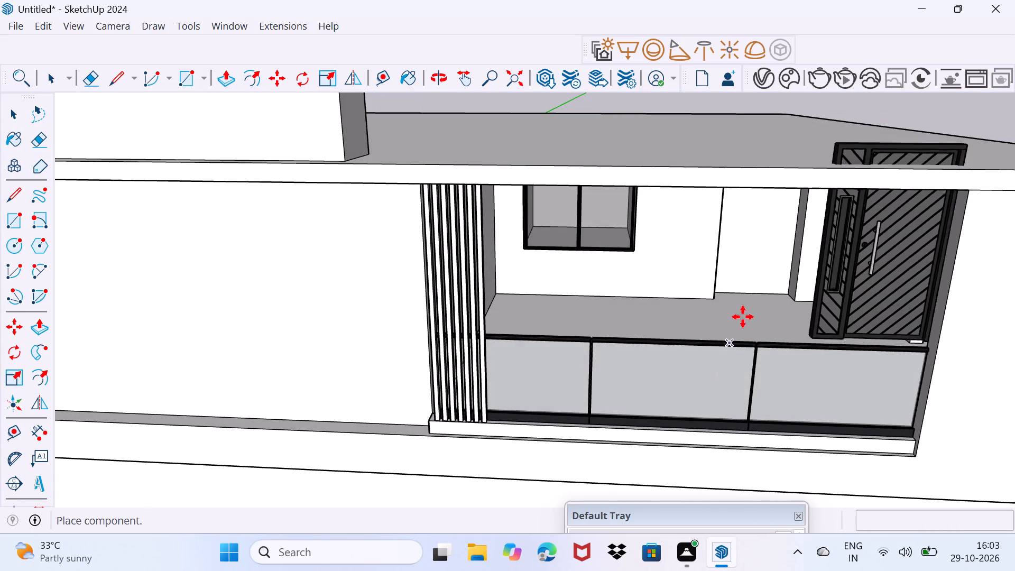
scroll(741, 311, up, 7)
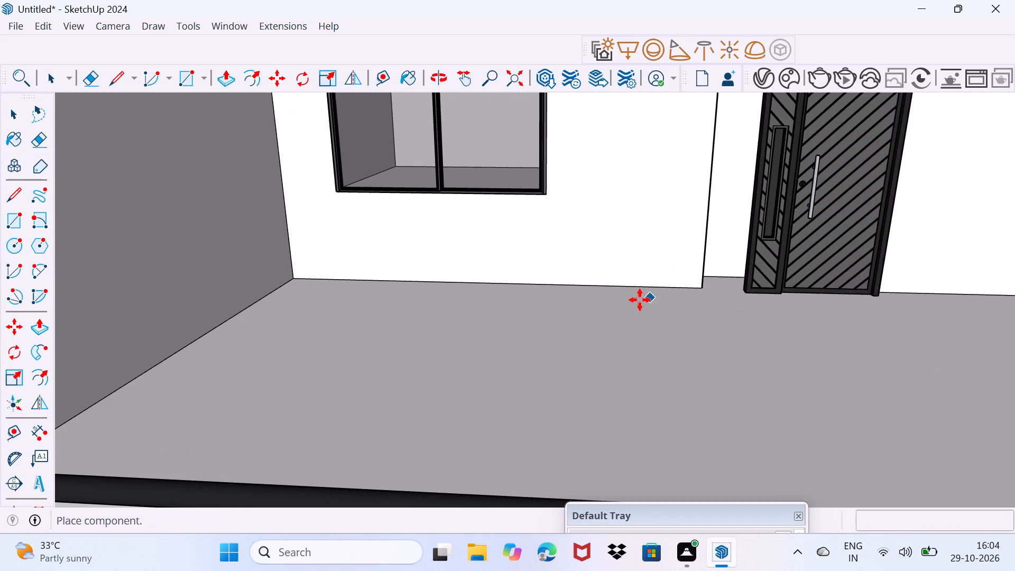
click(614, 300)
Move the door by its bottom corner about 10" onto the doorway's bottom corner nearest the window.
scroll(724, 314, up, 3)
click(709, 291)
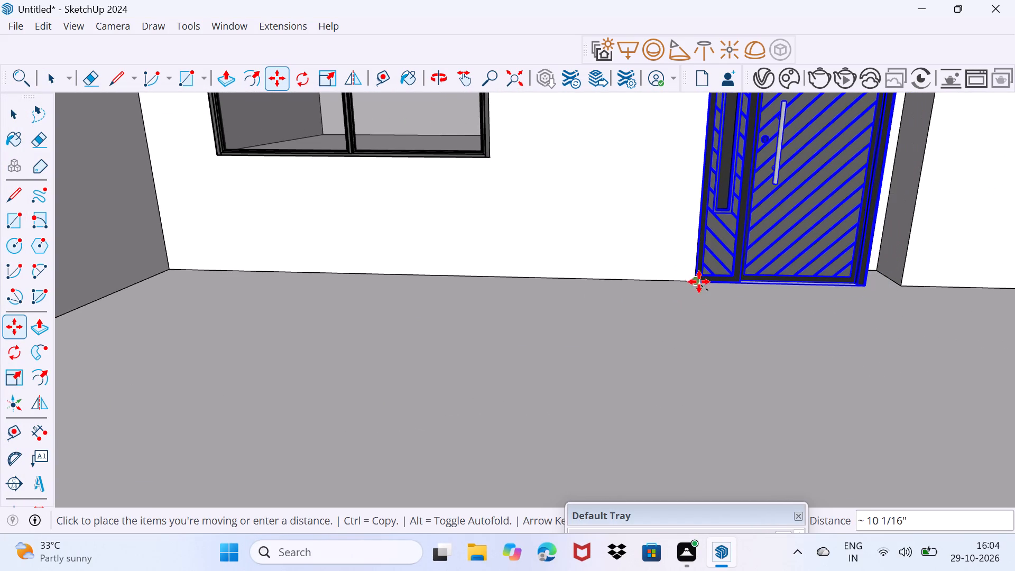
click(697, 278)
Stretch the door's width away from the window to the far side of the doorway.
scroll(761, 294, down, 9)
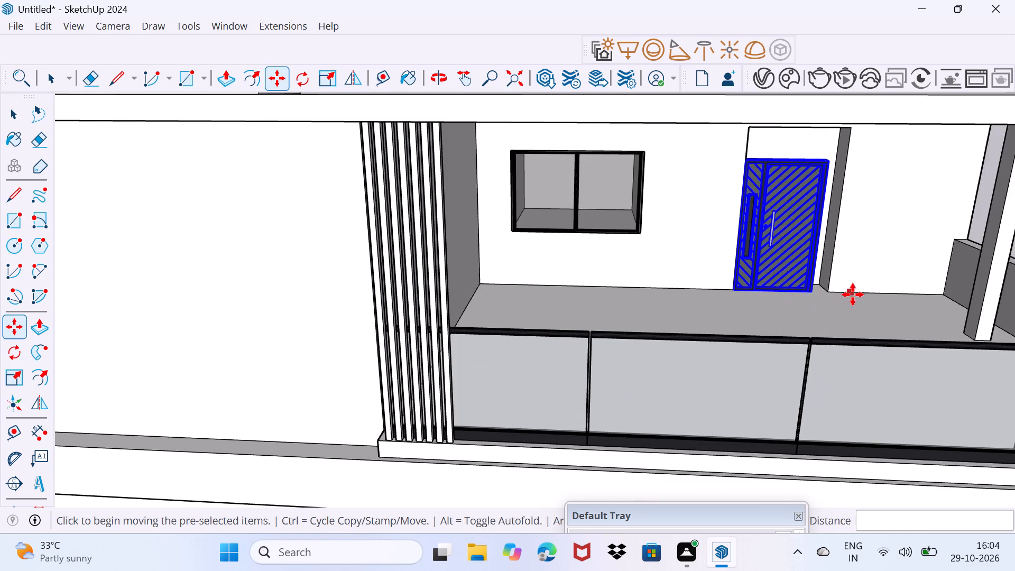
middle_drag(853, 296, 479, 263)
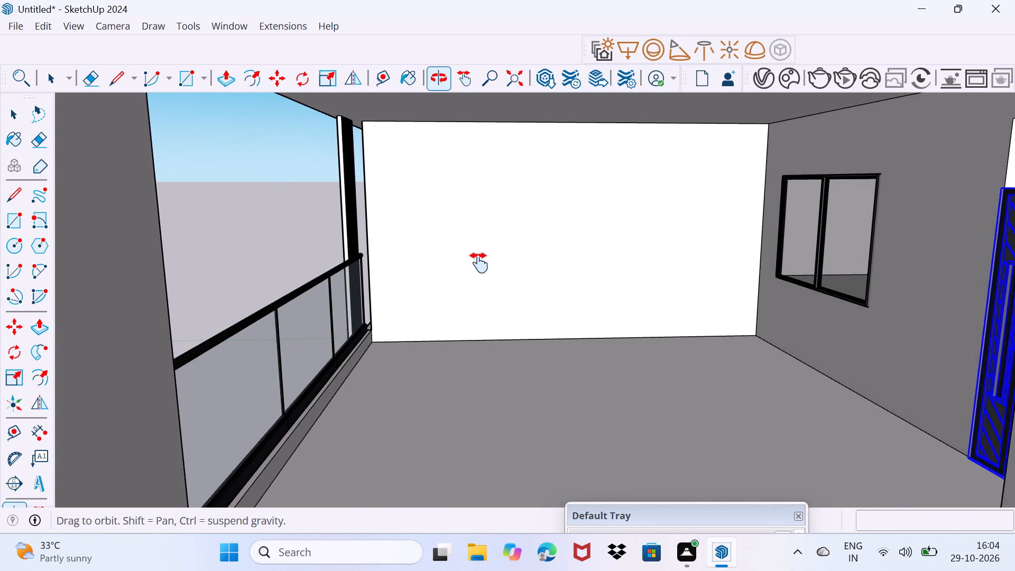
middle_drag(479, 263, 384, 235)
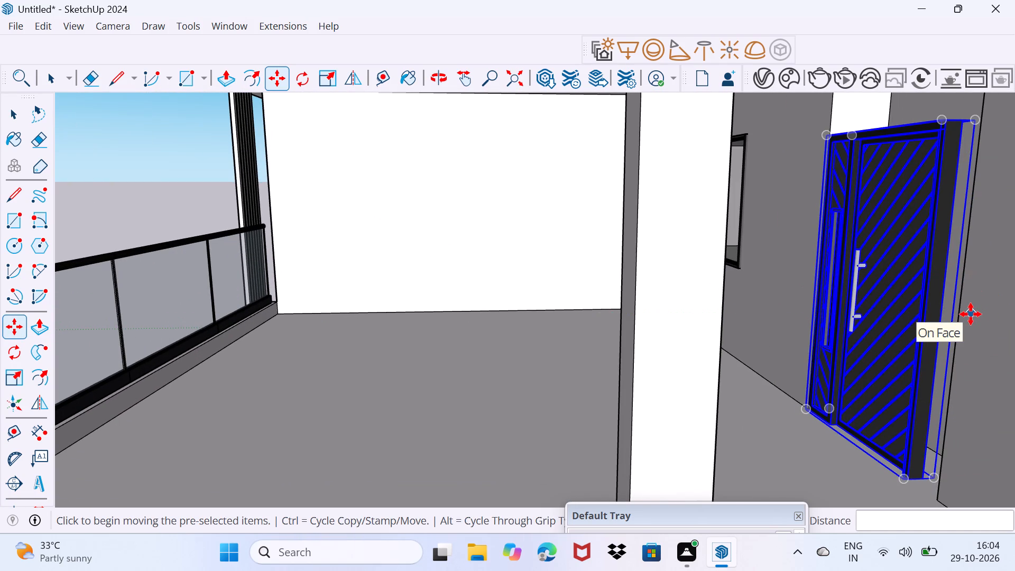
key(s)
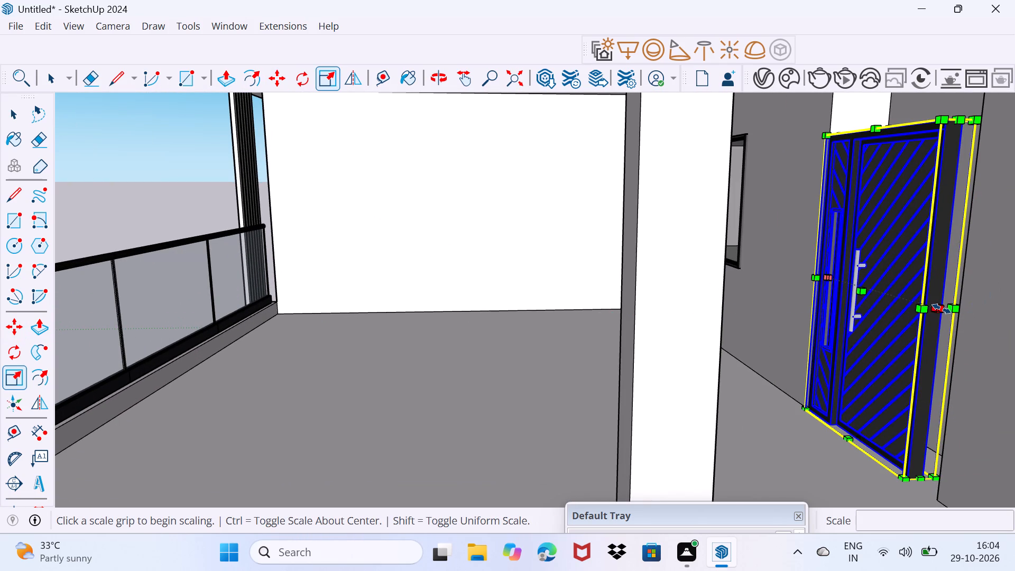
click(942, 309)
click(962, 316)
Stretch the door's height up to the top edge of the doorway and clear the selection.
middle_drag(935, 232, 866, 371)
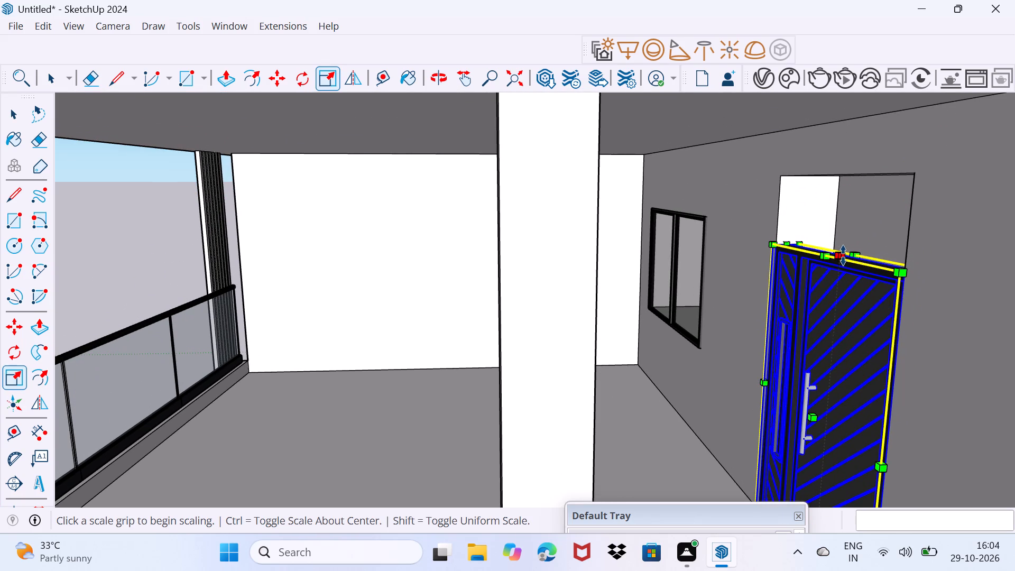
click(843, 255)
click(863, 175)
key(space)
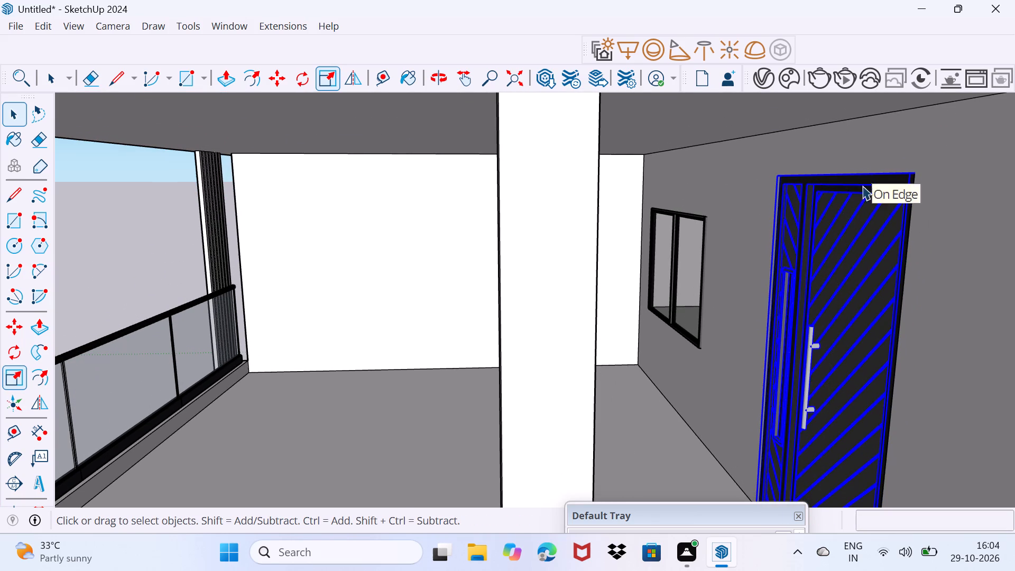
drag(820, 309, 860, 278)
Examine the building's exterior and the balcony front with its slats, railing, window and fitted door.
scroll(816, 300, down, 10)
middle_drag(724, 385, 733, 388)
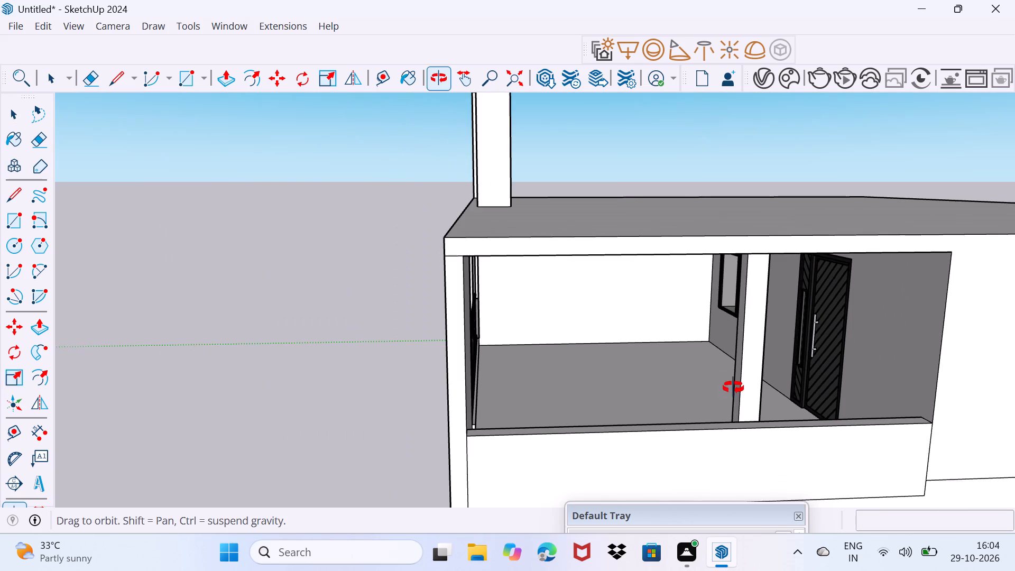
middle_drag(733, 388, 1014, 225)
scroll(537, 348, down, 4)
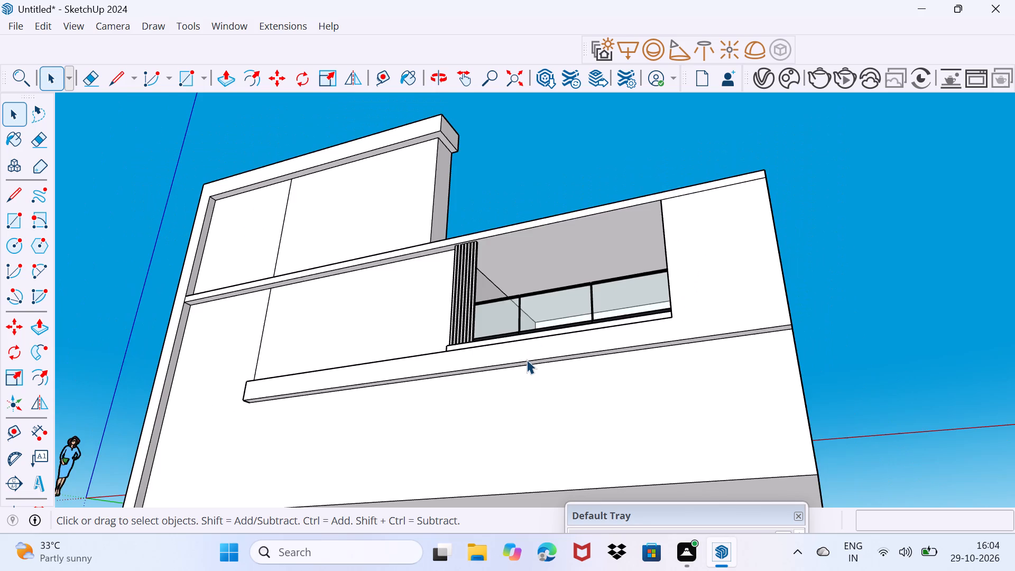
scroll(527, 360, down, 1)
middle_drag(474, 389, 546, 504)
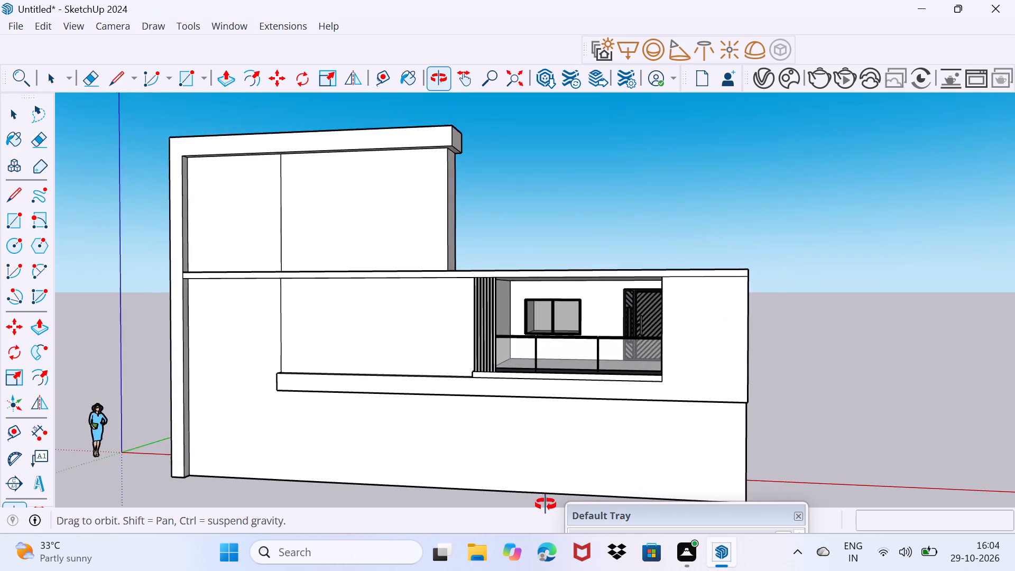
middle_drag(546, 504, 699, 514)
scroll(530, 371, up, 5)
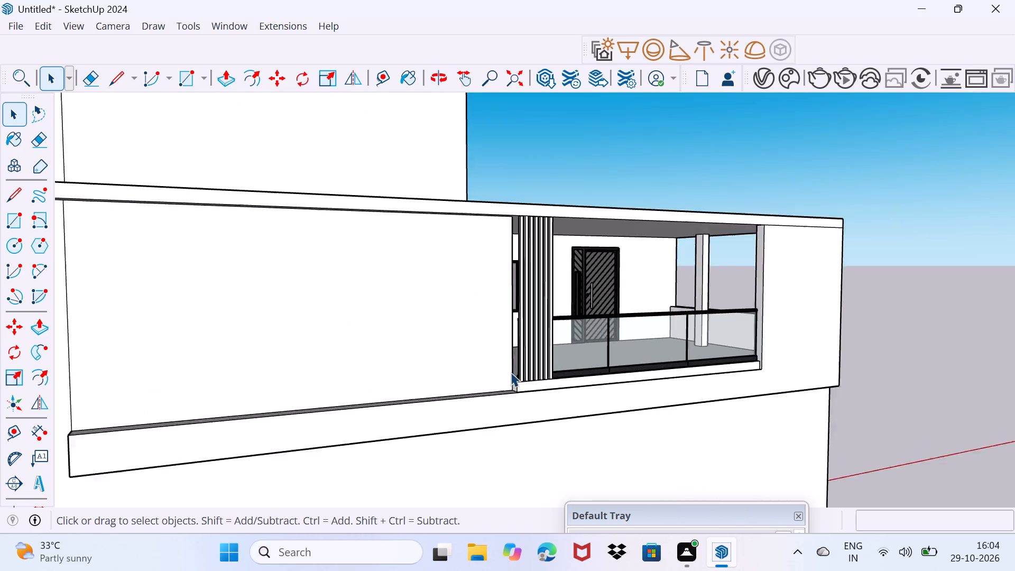
scroll(511, 372, up, 2)
middle_drag(513, 372, 535, 403)
scroll(534, 402, up, 7)
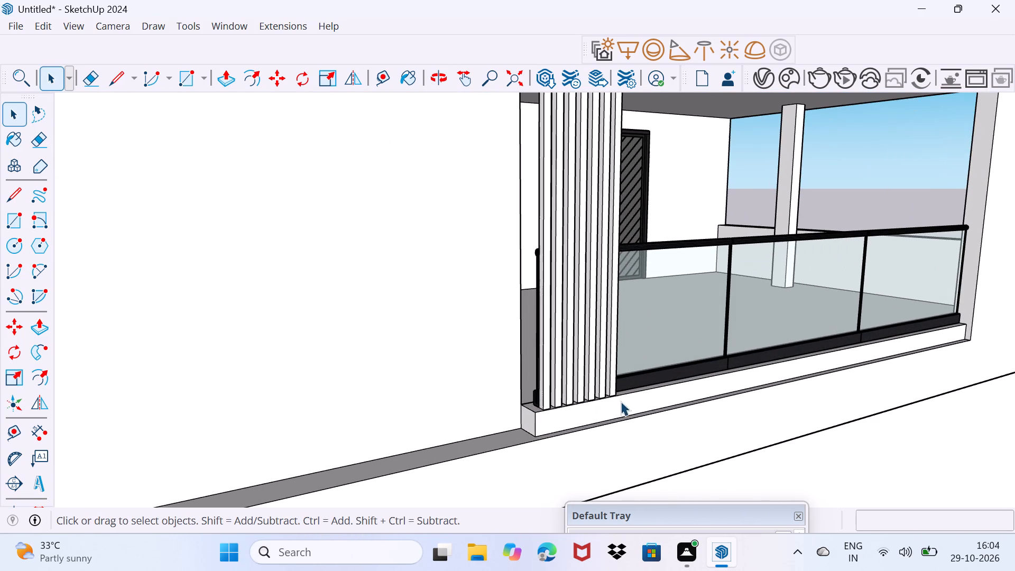
scroll(599, 395, down, 11)
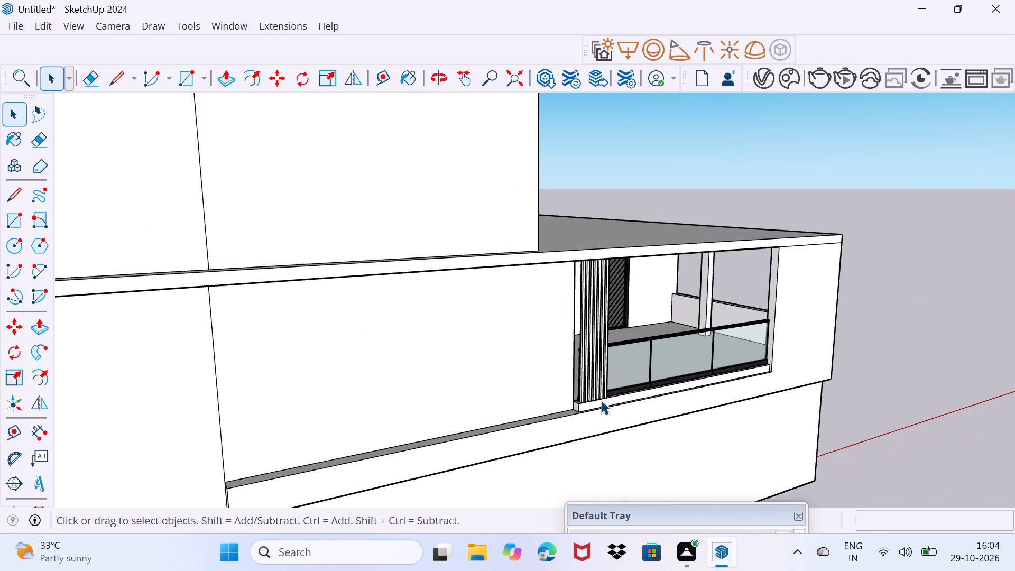
middle_drag(611, 406, 515, 324)
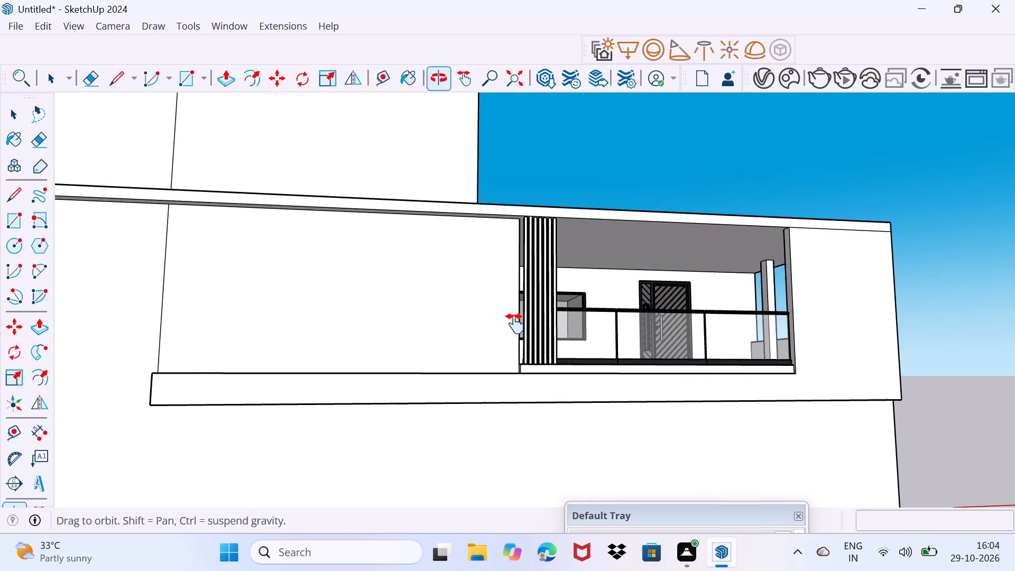
middle_drag(515, 324, 549, 212)
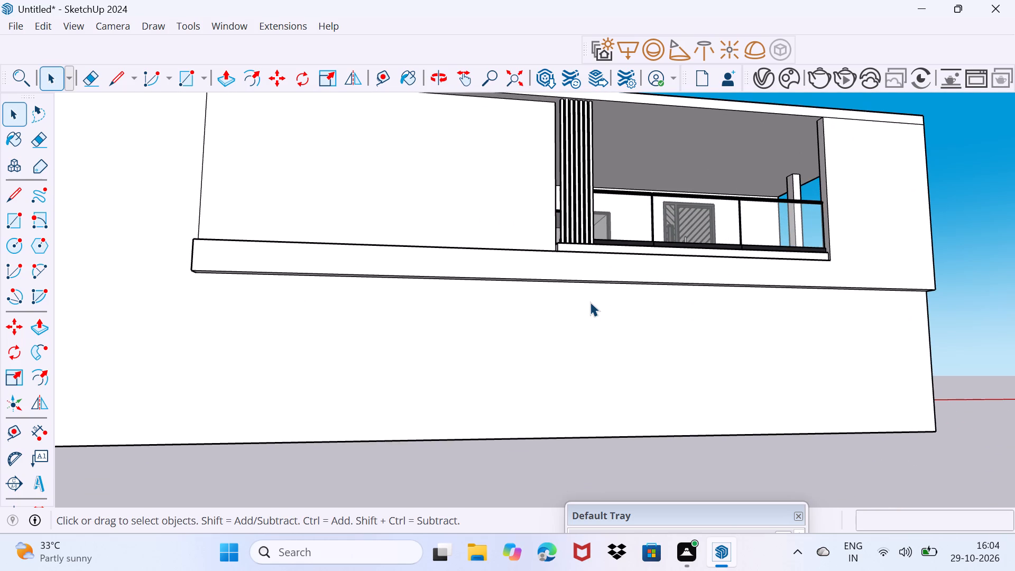
Draw a vertical line about 9' 8" long on the ground-floor front wall, from below the balcony's slatted end to the wall's base.
key(l)
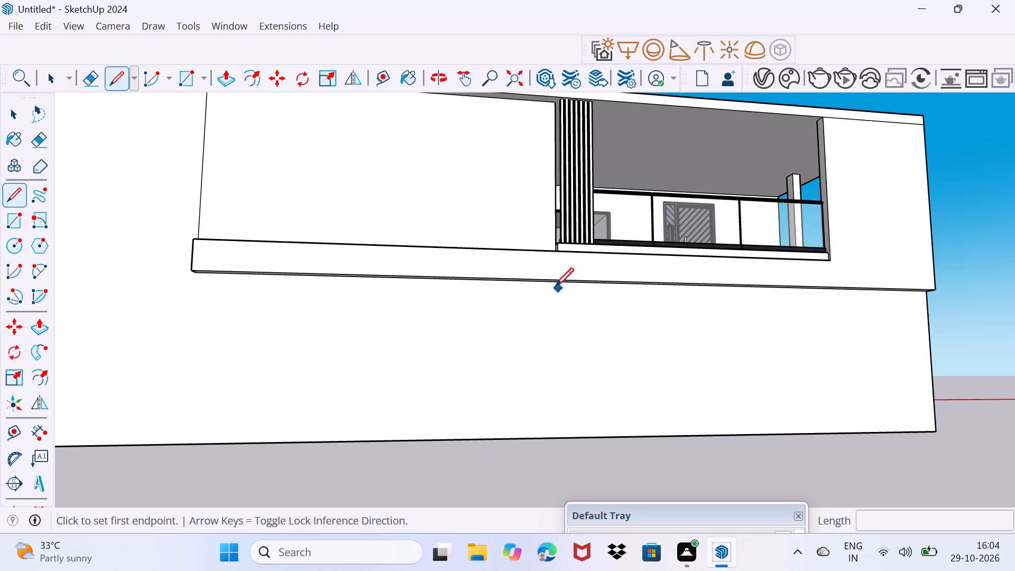
click(555, 285)
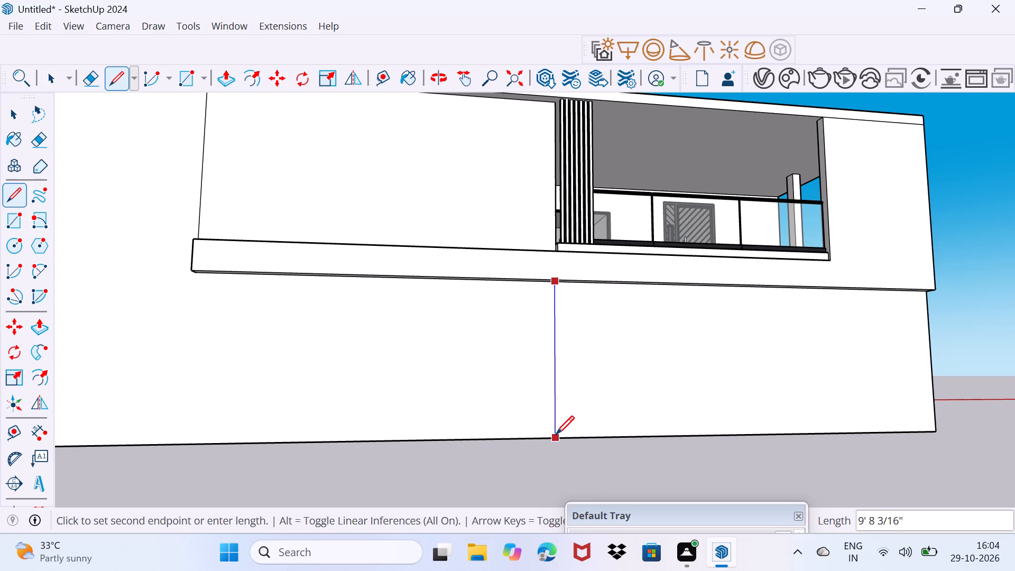
click(556, 434)
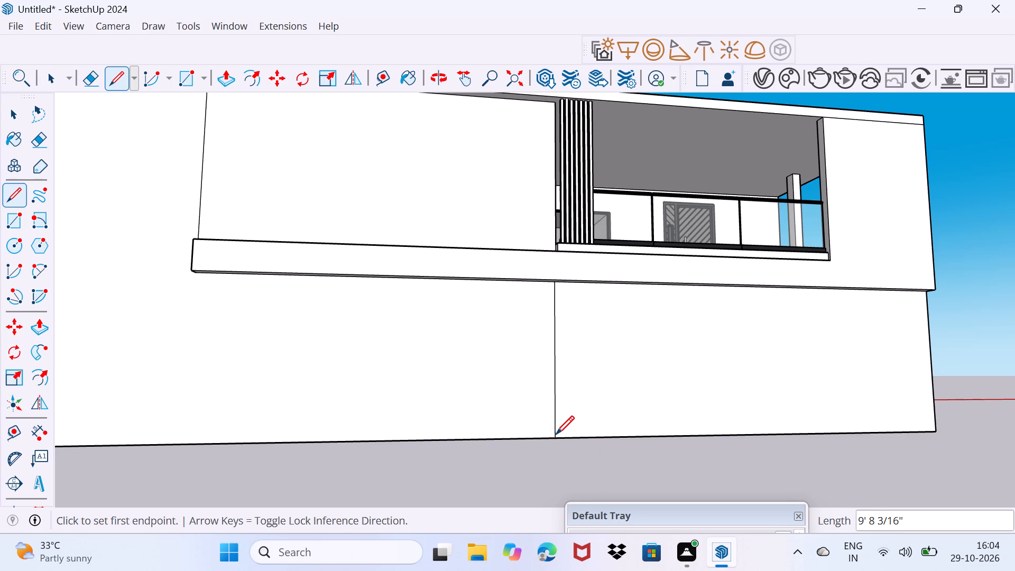
key(space)
Push the ground-floor wall section under the balcony inward about 18' 5", level with the far edge of the balcony's side opening.
click(694, 370)
middle_drag(694, 370, 560, 381)
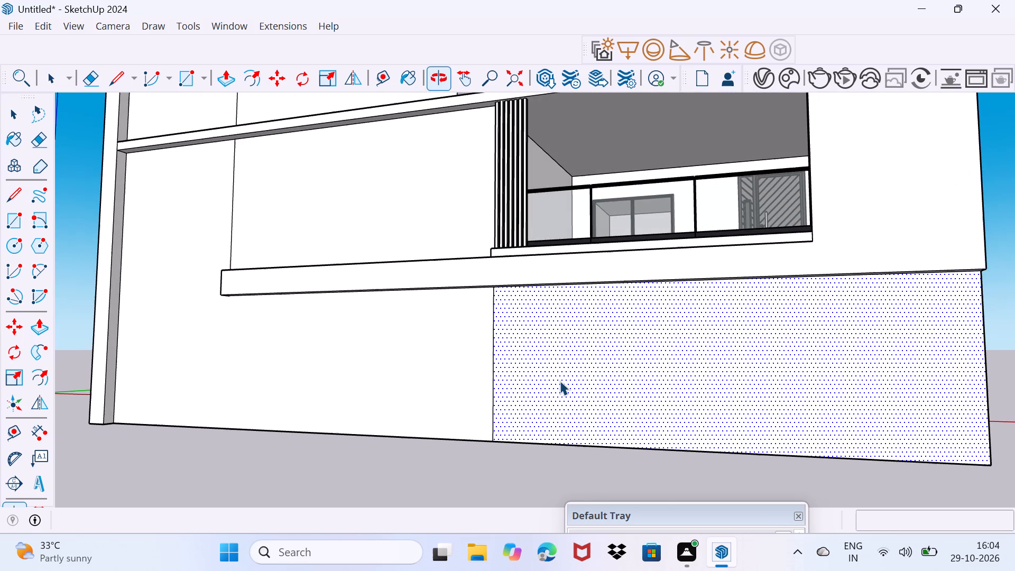
scroll(560, 382, down, 3)
middle_drag(804, 357, 578, 388)
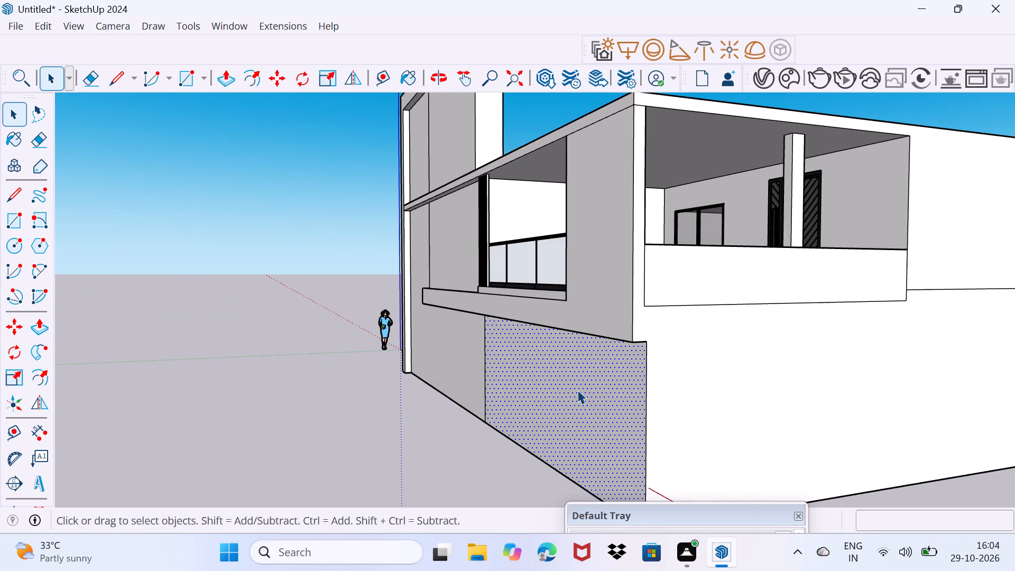
key(p)
click(578, 391)
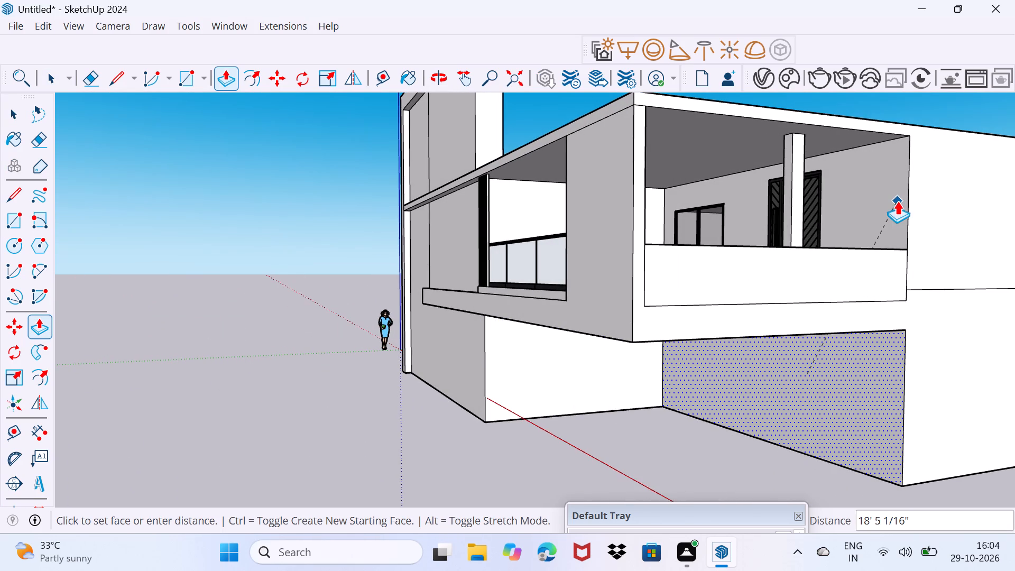
click(897, 201)
key(space)
middle_click(855, 417)
drag(847, 432, 874, 377)
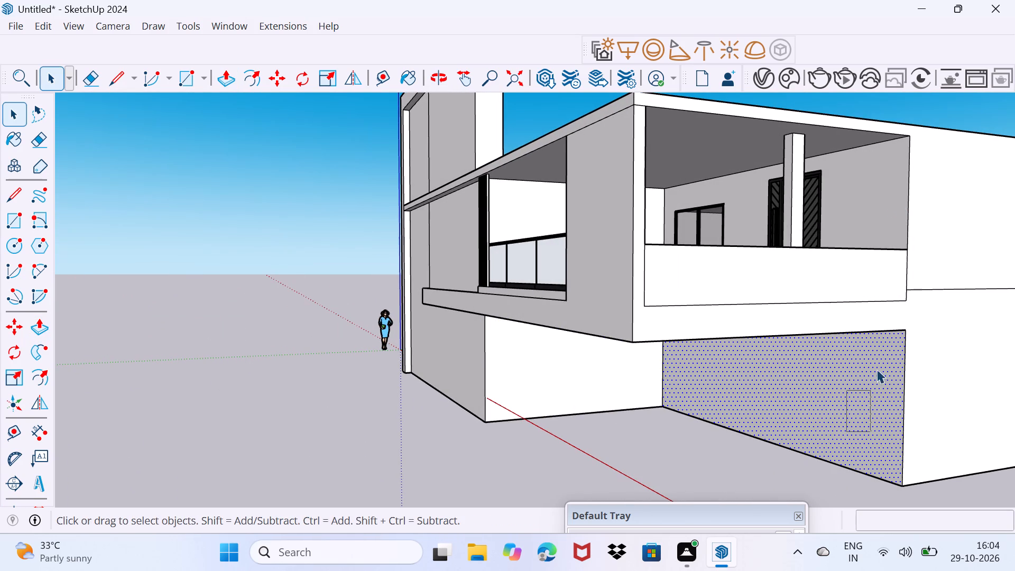
Draw a vertical rotated rectangle 60' long and 6" high, extending downward from the rear wall's base edge.
middle_drag(903, 410, 644, 363)
scroll(644, 363, down, 18)
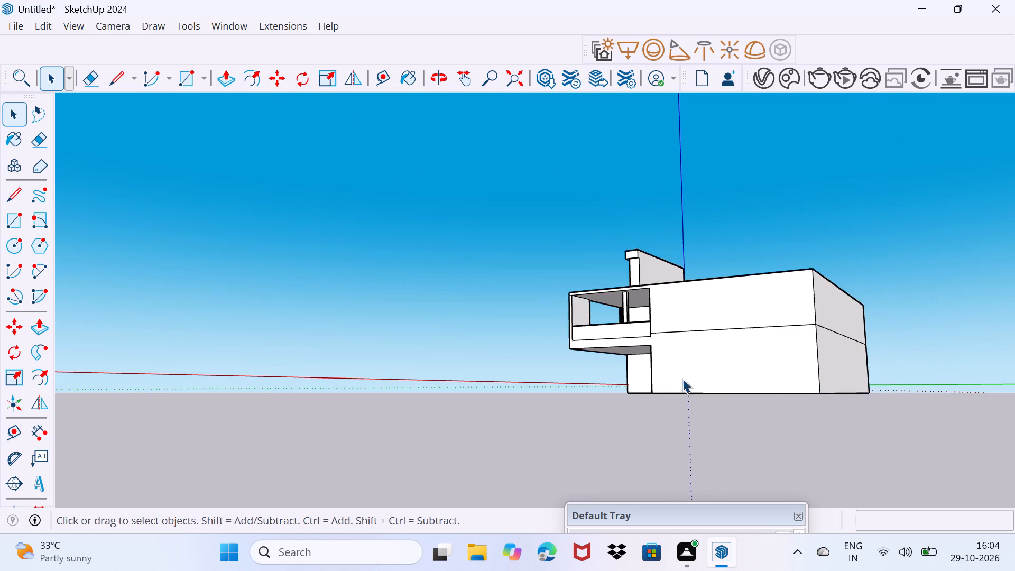
middle_drag(933, 420, 644, 355)
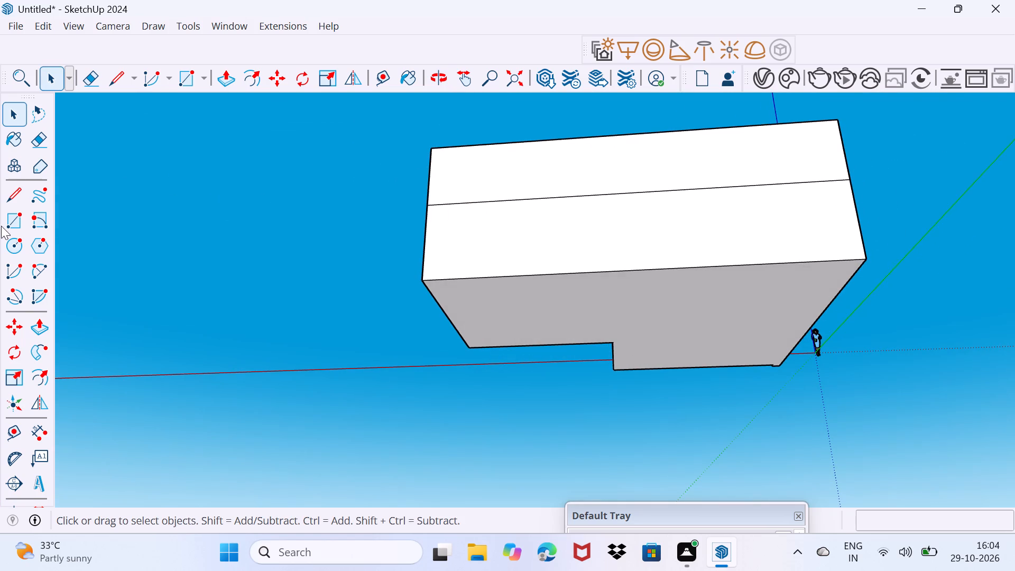
click(31, 224)
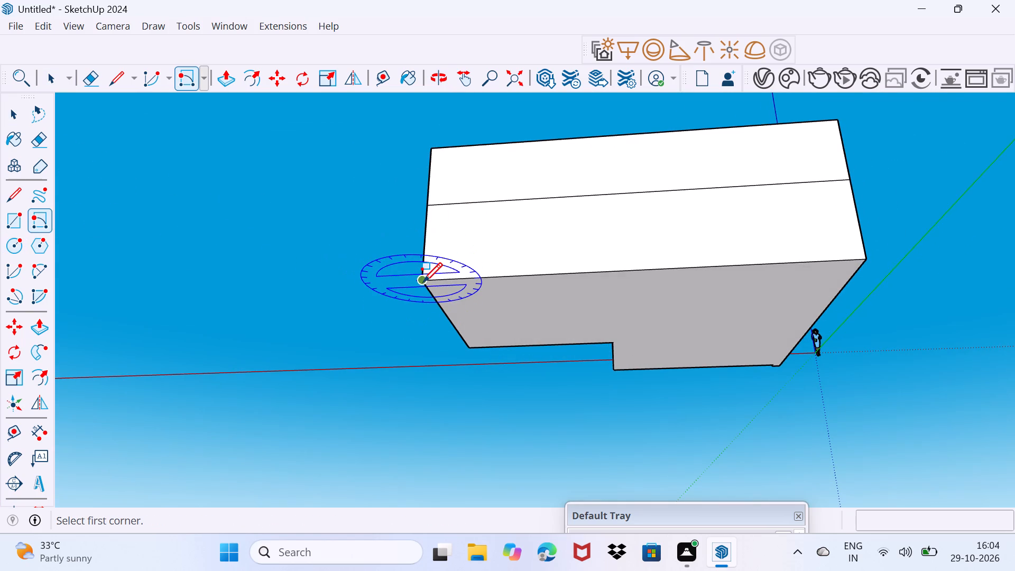
drag(421, 282, 429, 282)
click(866, 256)
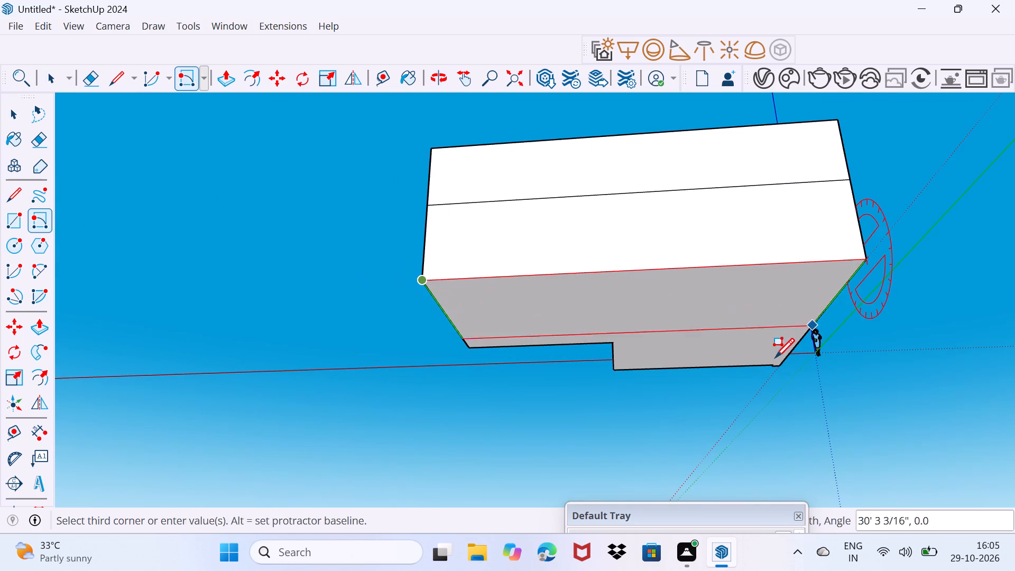
middle_drag(884, 416, 448, 507)
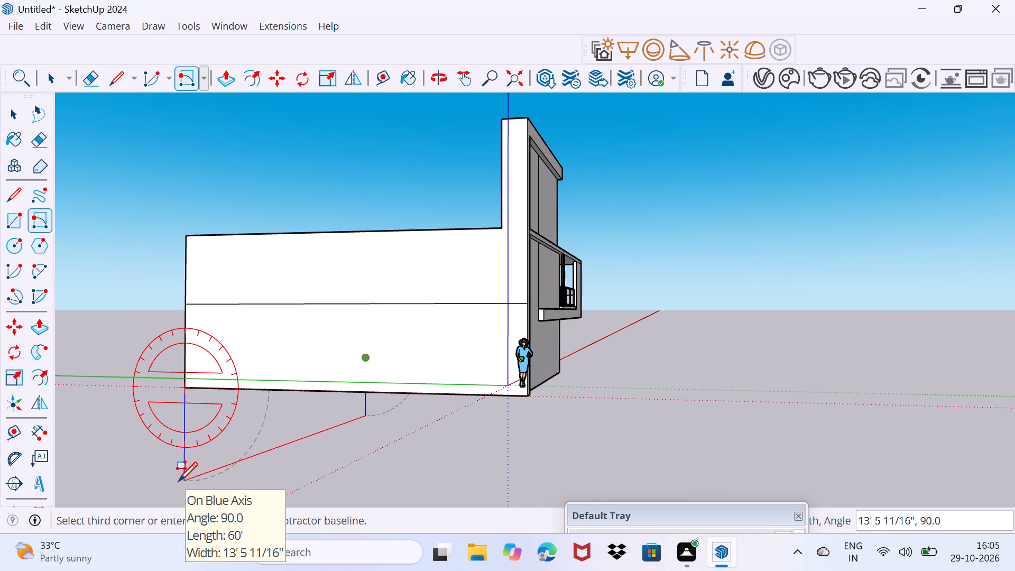
key(6)
key(shift+quotedbl)
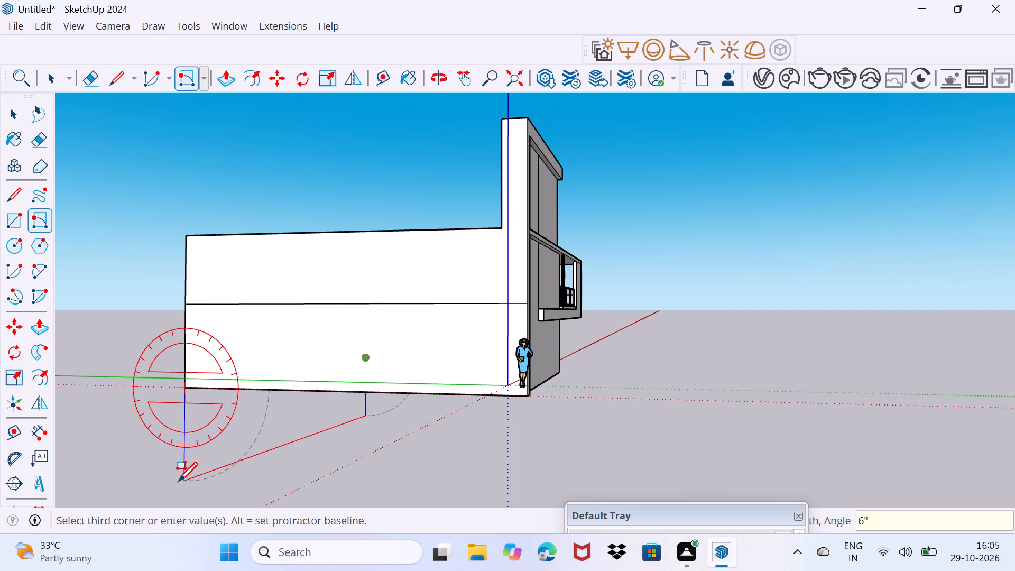
key(Return)
key(space)
Extrude the 6" strip forward beneath the whole building and well past its front, forming a ground slab.
scroll(192, 413, up, 4)
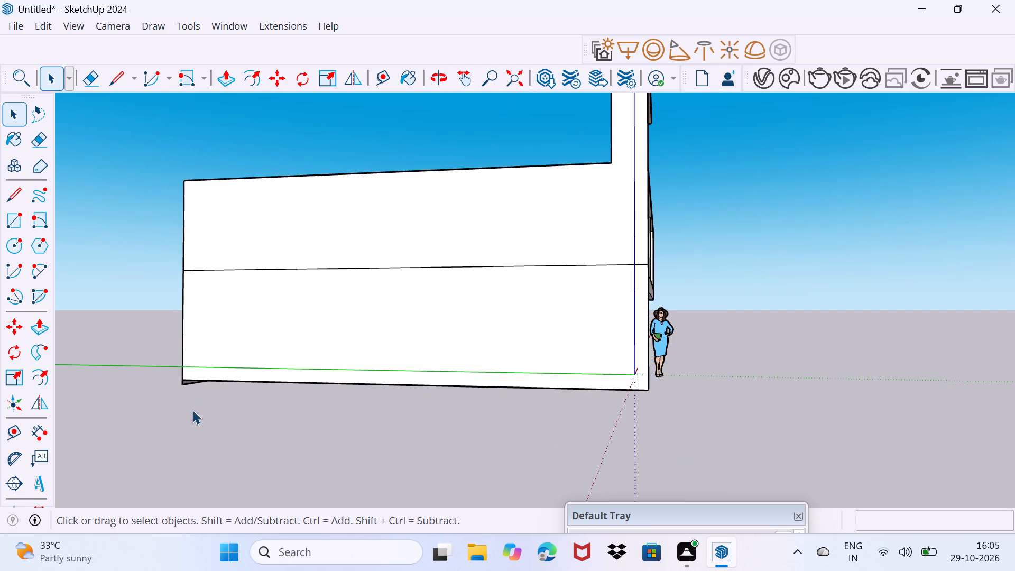
middle_drag(236, 411, 232, 362)
scroll(196, 362, up, 8)
click(188, 325)
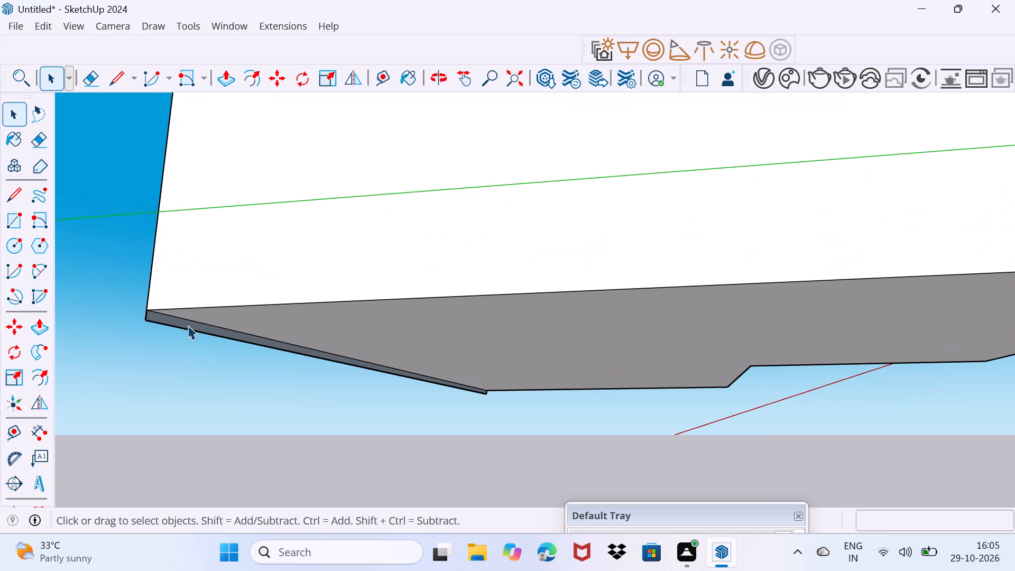
key(p)
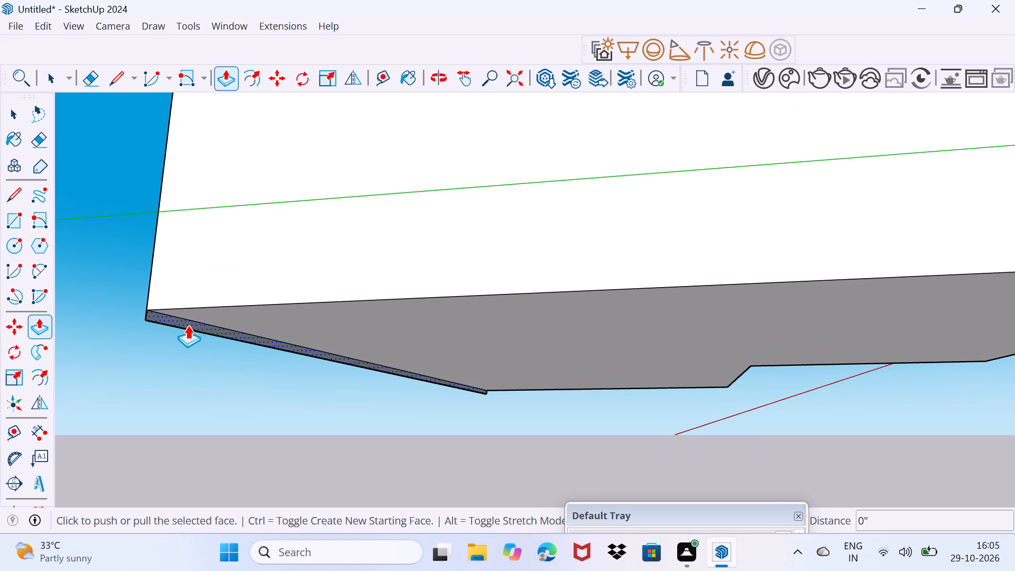
click(188, 325)
scroll(489, 347, down, 9)
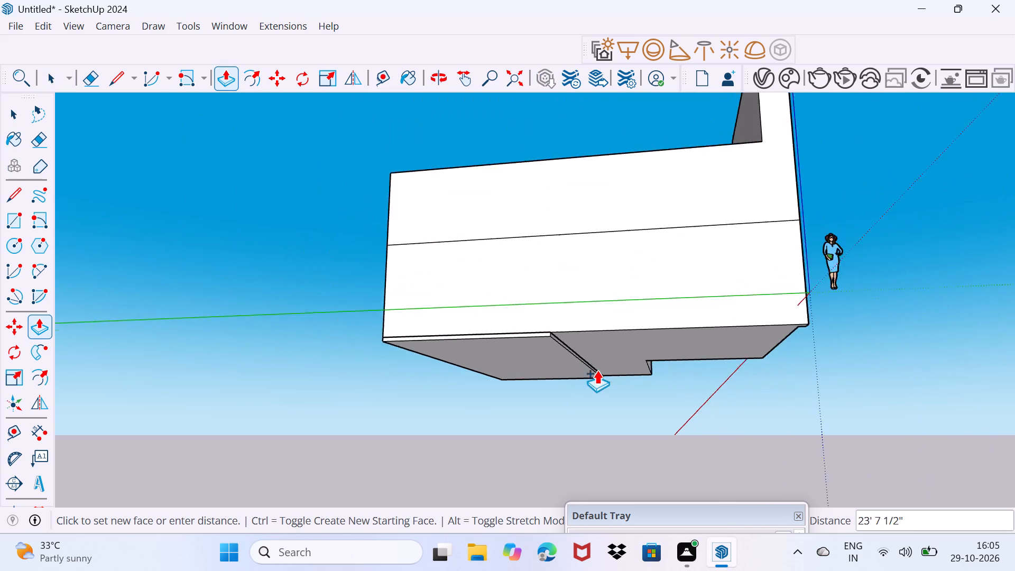
scroll(597, 370, down, 4)
click(931, 404)
middle_drag(822, 369, 337, 495)
scroll(486, 441, up, 2)
key(space)
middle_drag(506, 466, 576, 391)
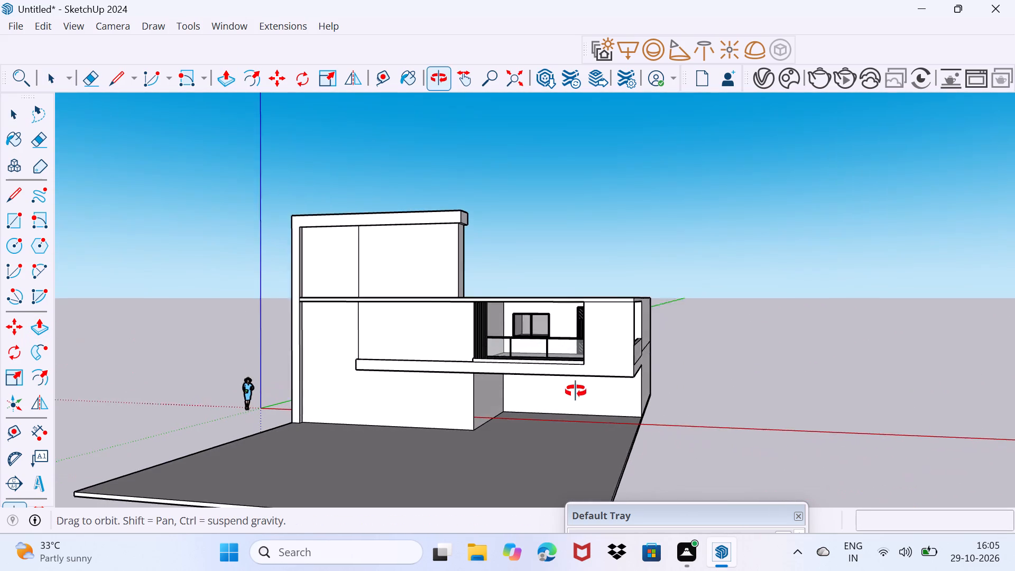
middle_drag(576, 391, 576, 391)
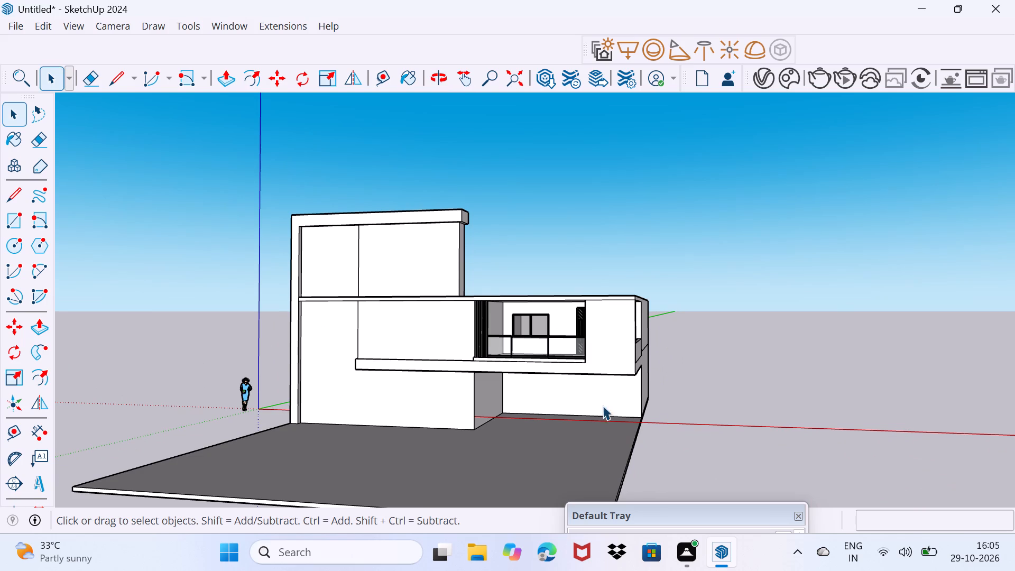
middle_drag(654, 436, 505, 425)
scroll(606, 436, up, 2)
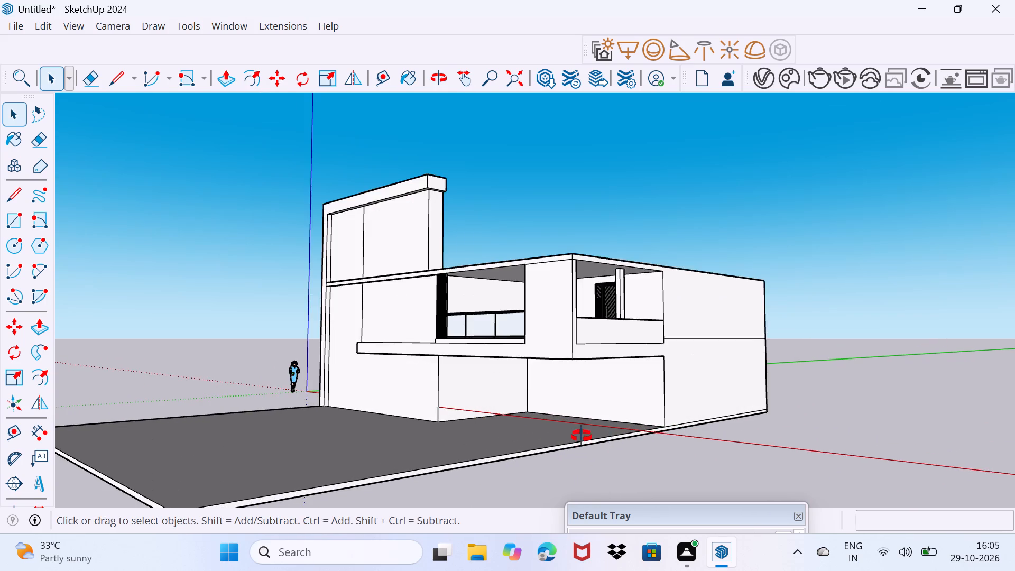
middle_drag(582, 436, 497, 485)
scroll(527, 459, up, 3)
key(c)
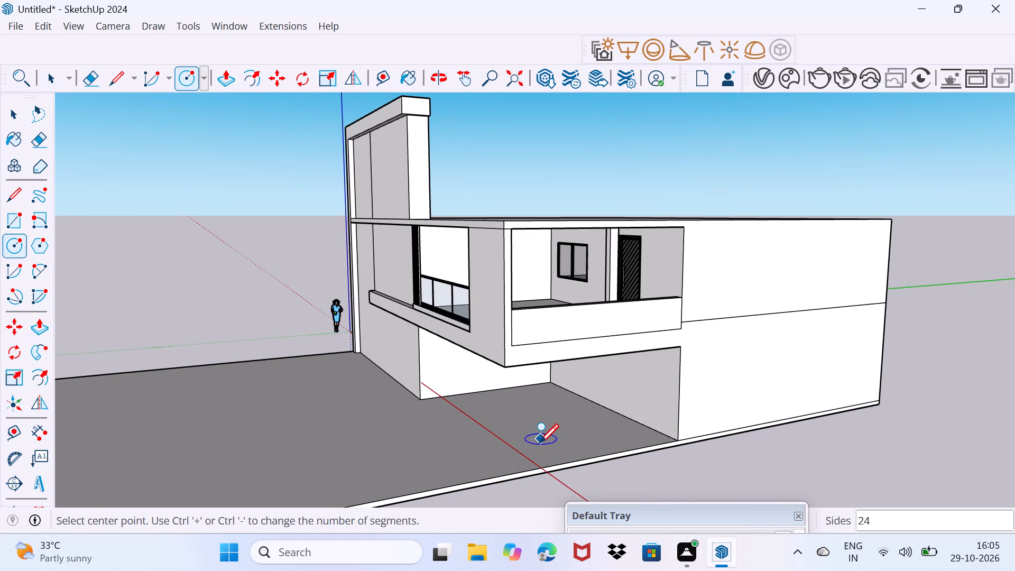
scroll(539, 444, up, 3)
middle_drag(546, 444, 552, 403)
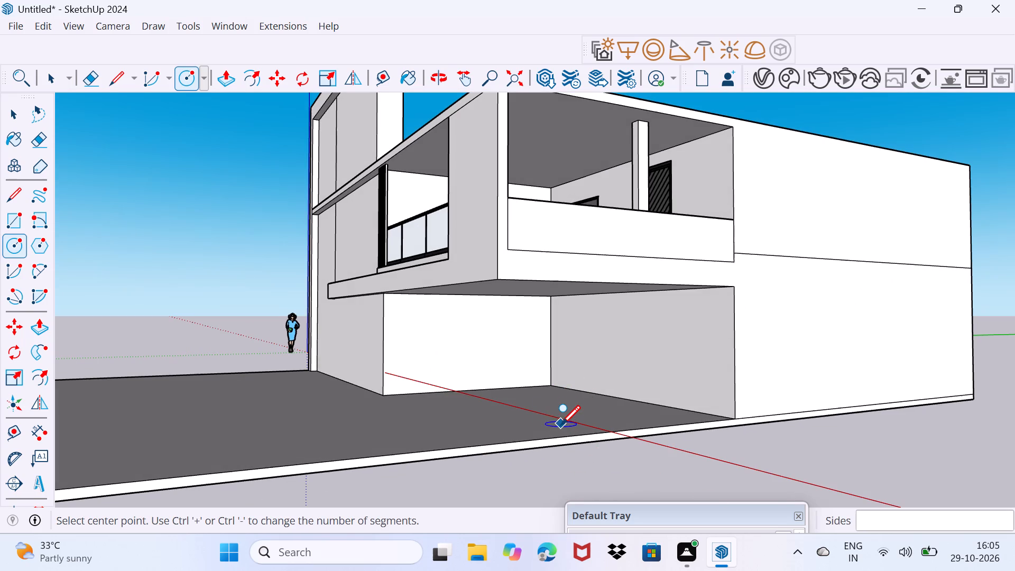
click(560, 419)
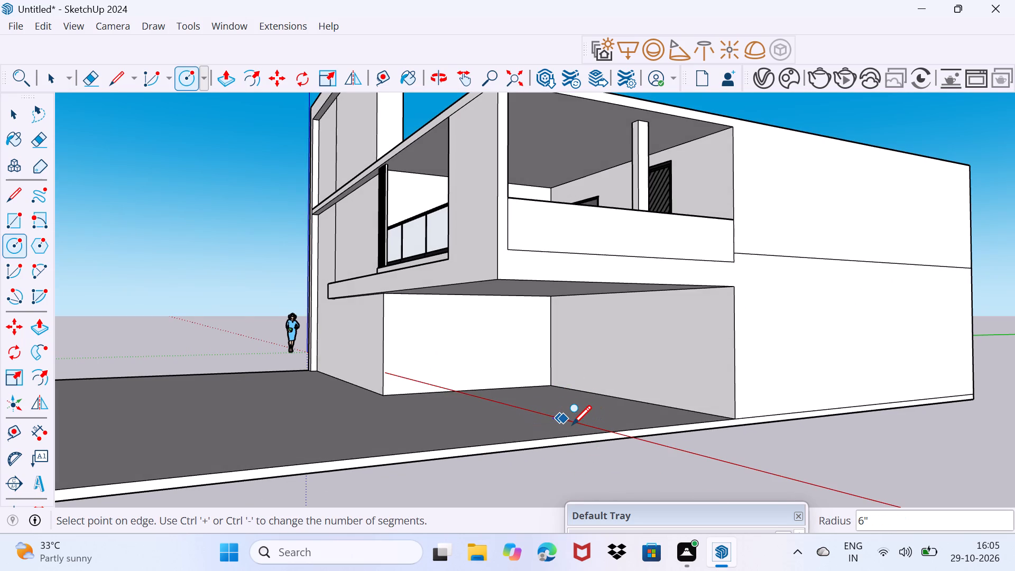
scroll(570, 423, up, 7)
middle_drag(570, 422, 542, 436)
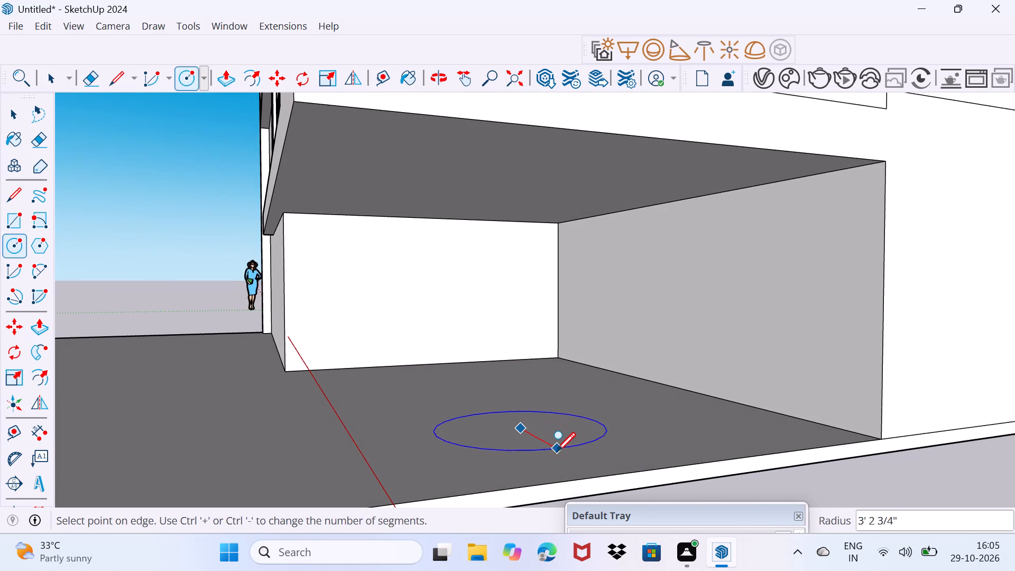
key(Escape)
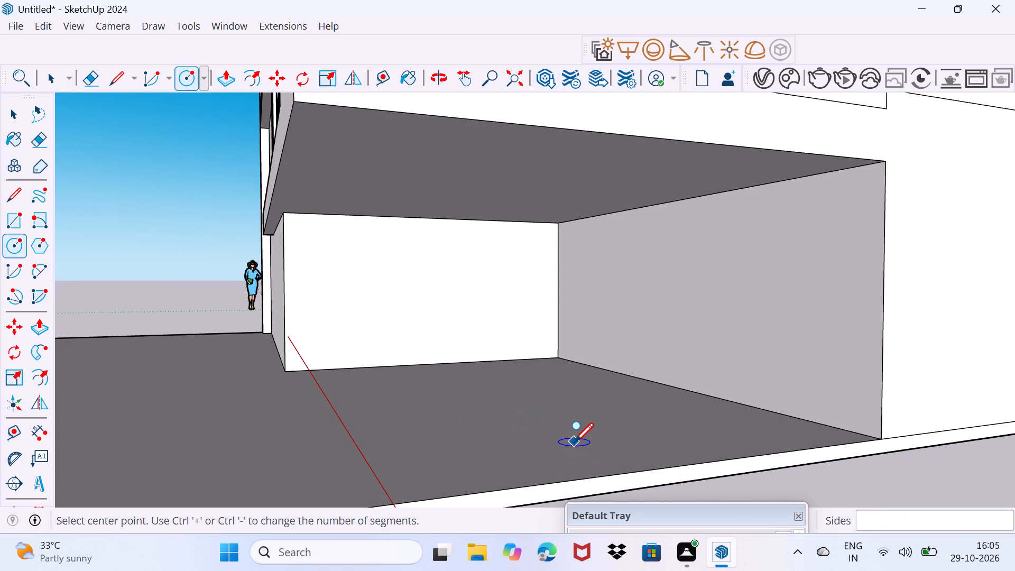
Draw a column circle on the slab beneath the balcony and move it about 2' 8" outward toward the balcony's outer corner.
click(575, 436)
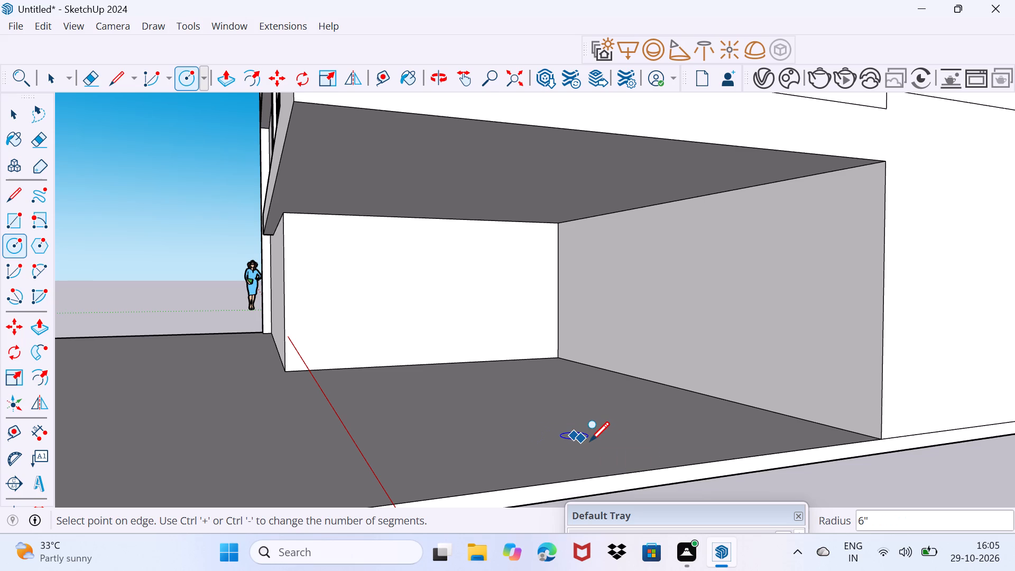
click(592, 438)
key(space)
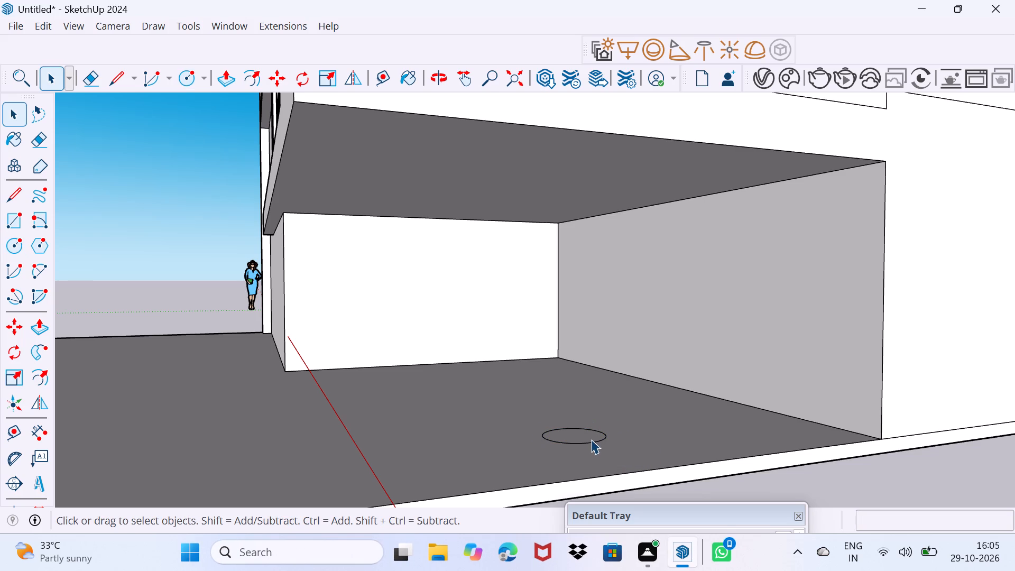
click(591, 442)
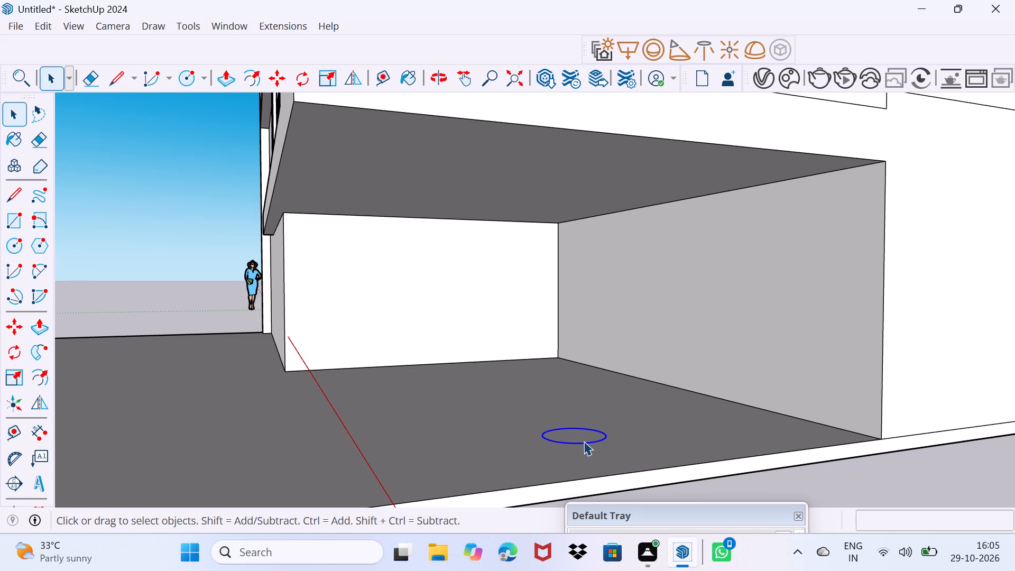
scroll(581, 440, up, 2)
key(m)
click(578, 450)
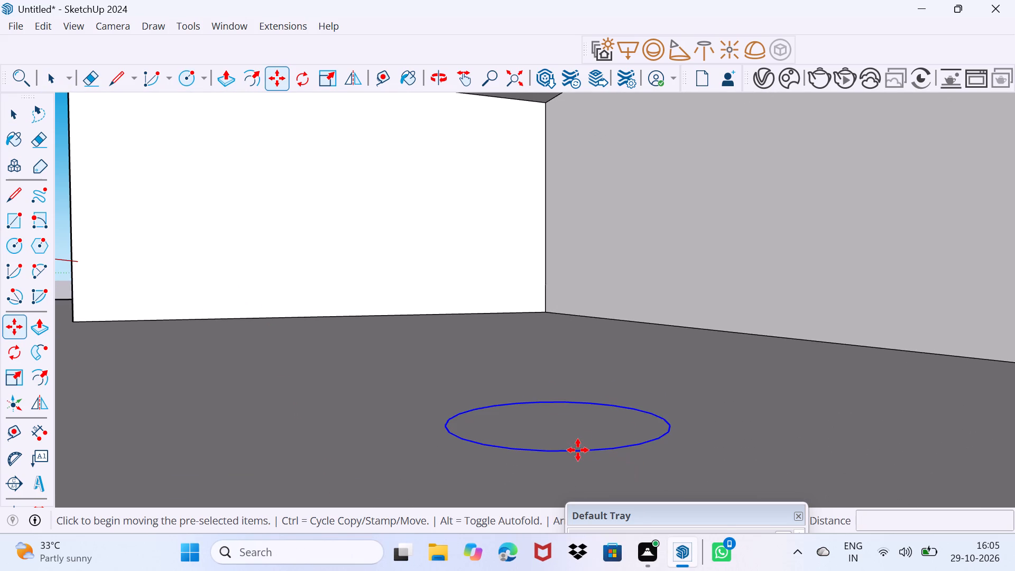
scroll(555, 465, down, 16)
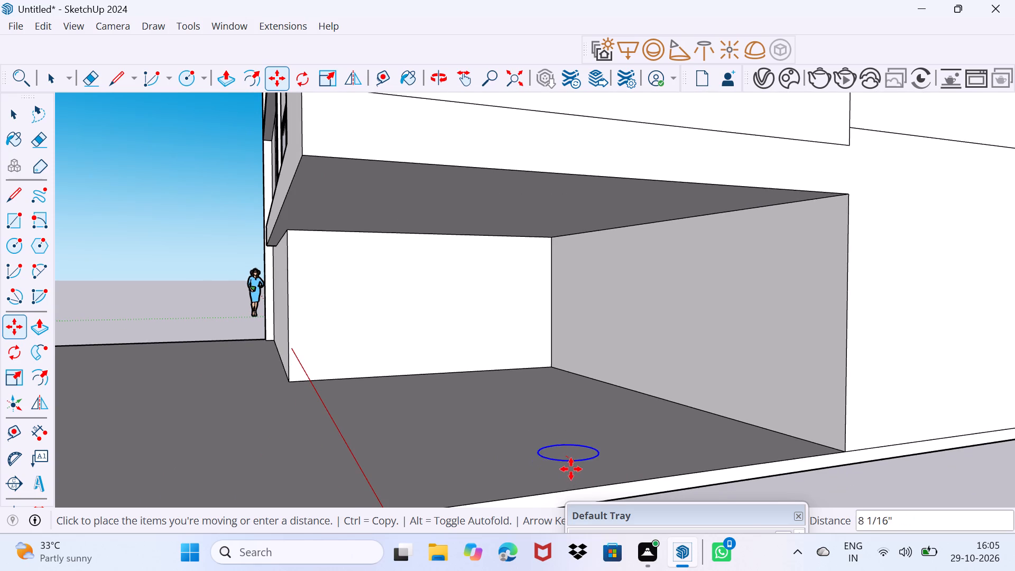
click(552, 477)
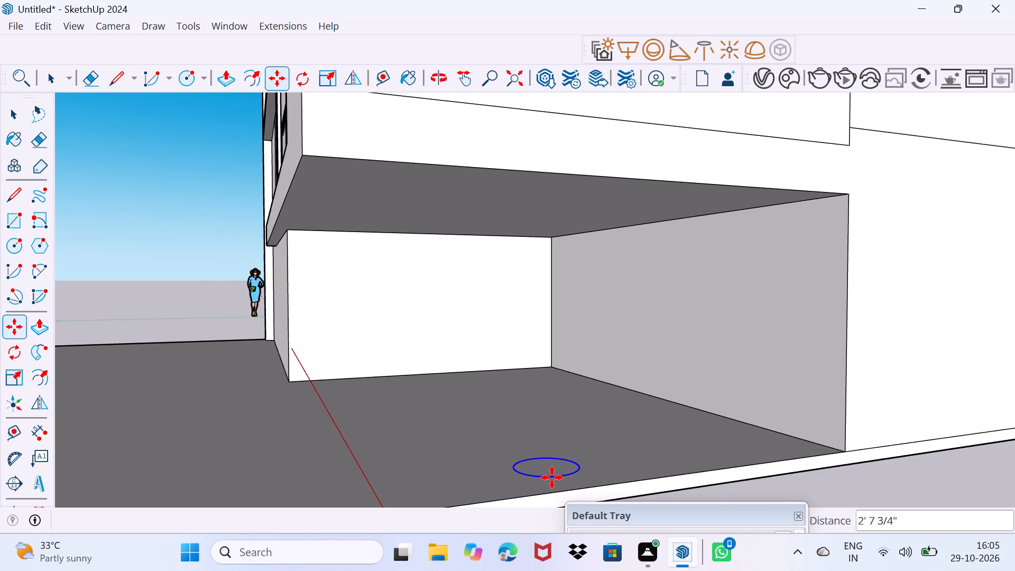
key(space)
Extrude the circle about 9' 8" up to the balcony's underside as a round column.
click(556, 466)
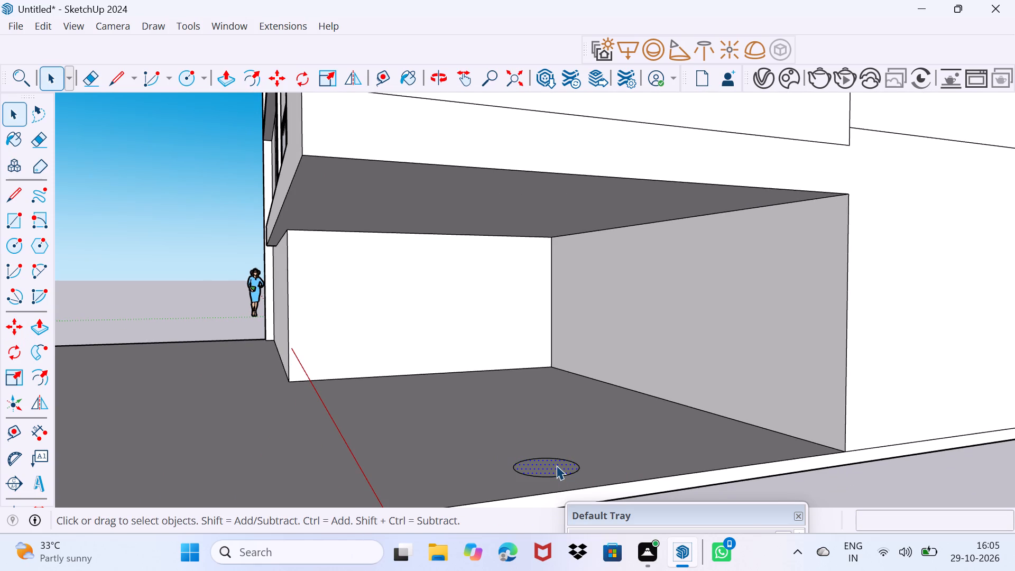
key(p)
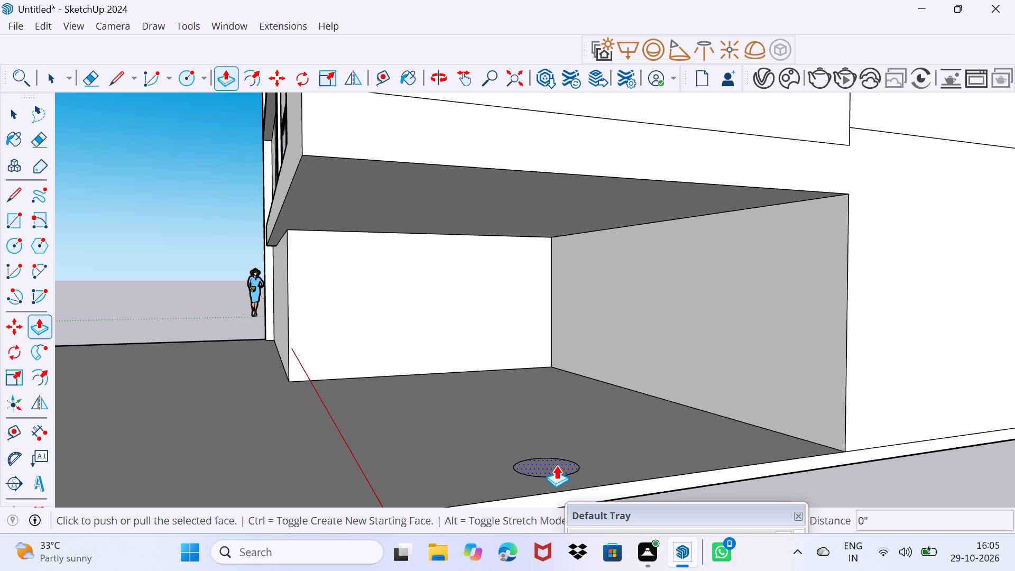
click(556, 465)
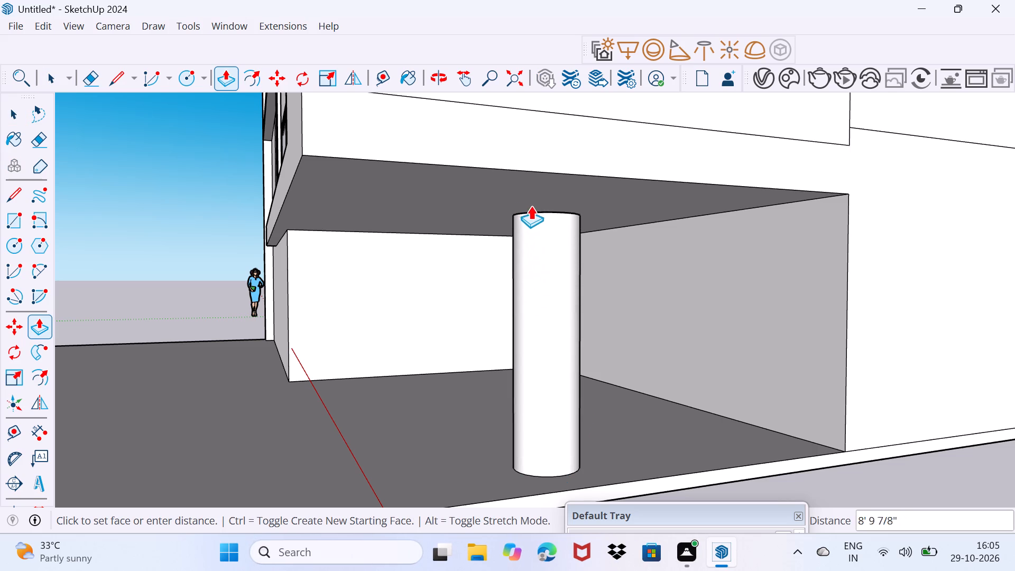
click(543, 172)
scroll(478, 277, down, 3)
middle_drag(449, 419, 542, 409)
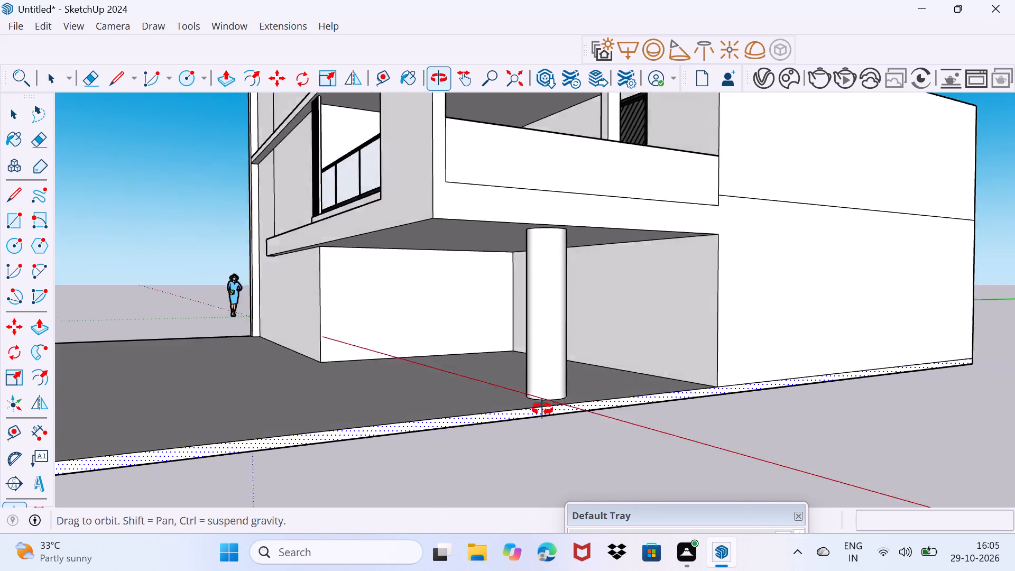
middle_drag(542, 409, 686, 389)
scroll(686, 389, down, 2)
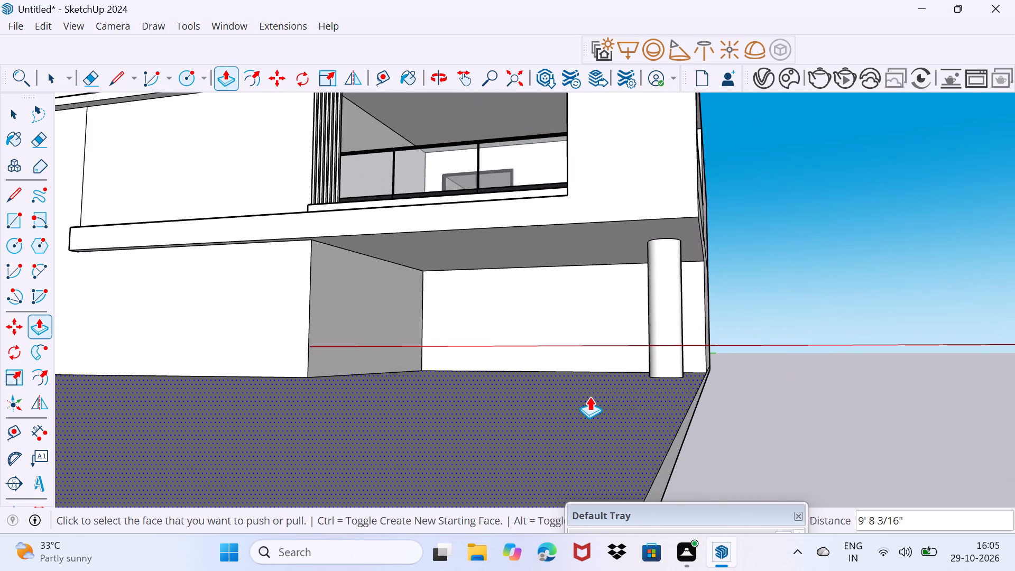
key(space)
Draw a doorway rectangle about 5' 10" wide, reaching down to the floor, on the recess's back wall near the column.
middle_drag(477, 384, 575, 419)
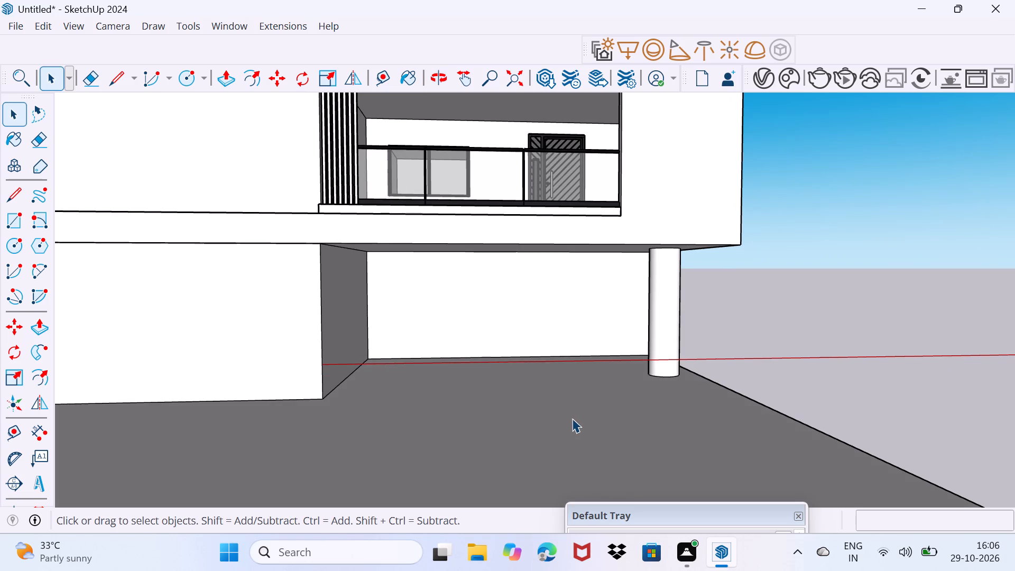
scroll(545, 373, up, 2)
middle_drag(568, 361, 596, 346)
key(r)
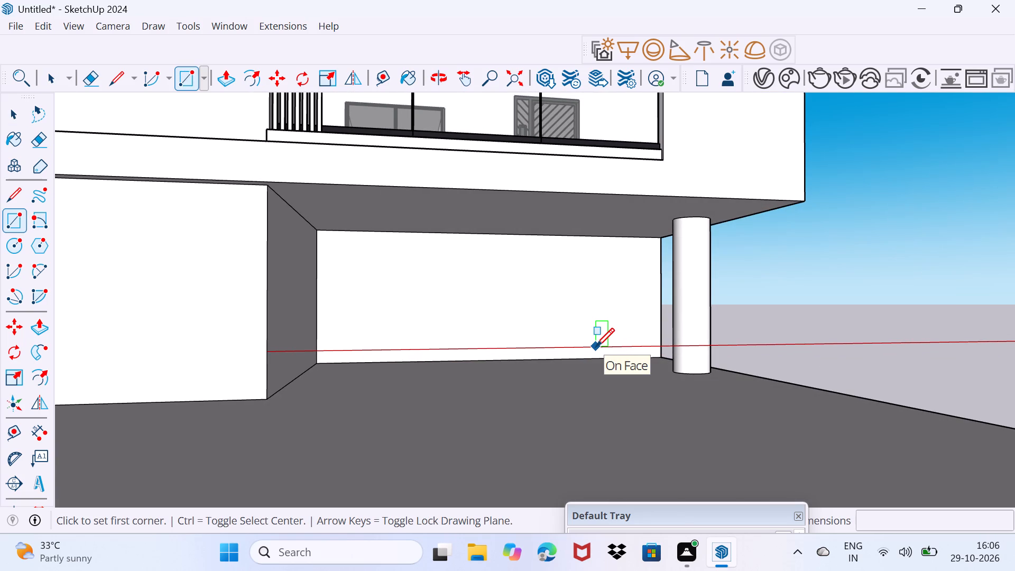
scroll(596, 346, up, 2)
middle_drag(596, 347, 605, 358)
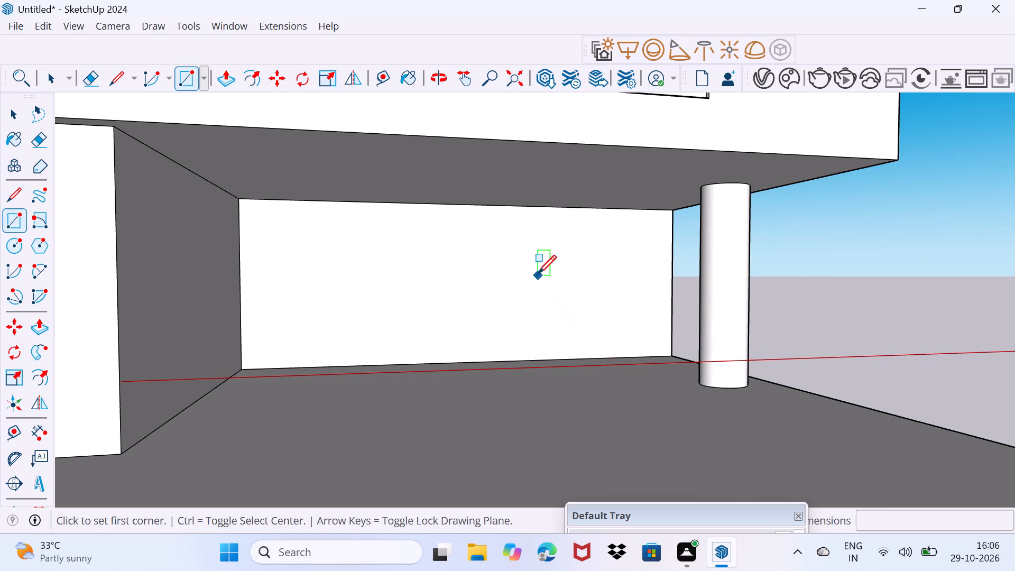
click(512, 249)
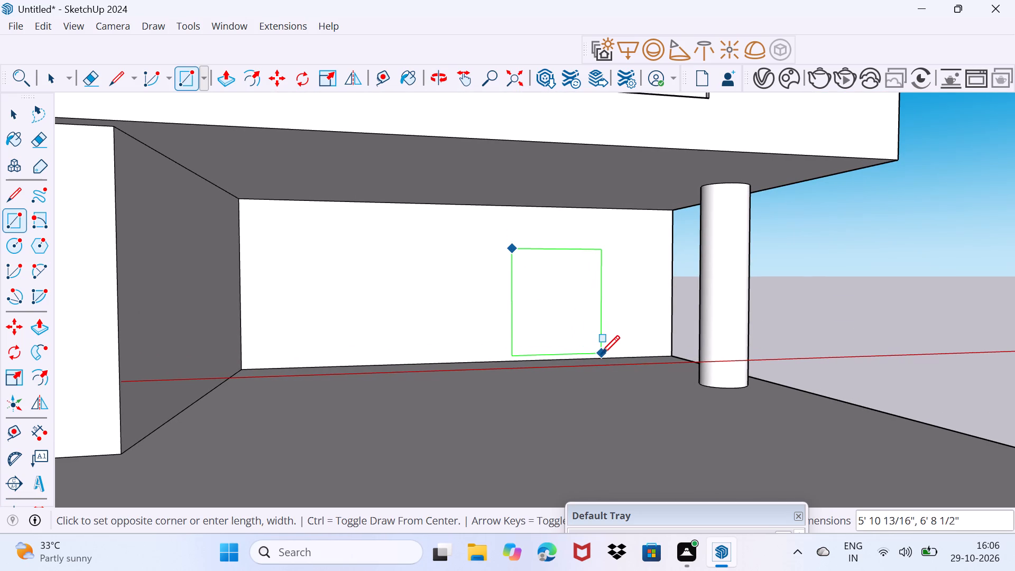
click(598, 360)
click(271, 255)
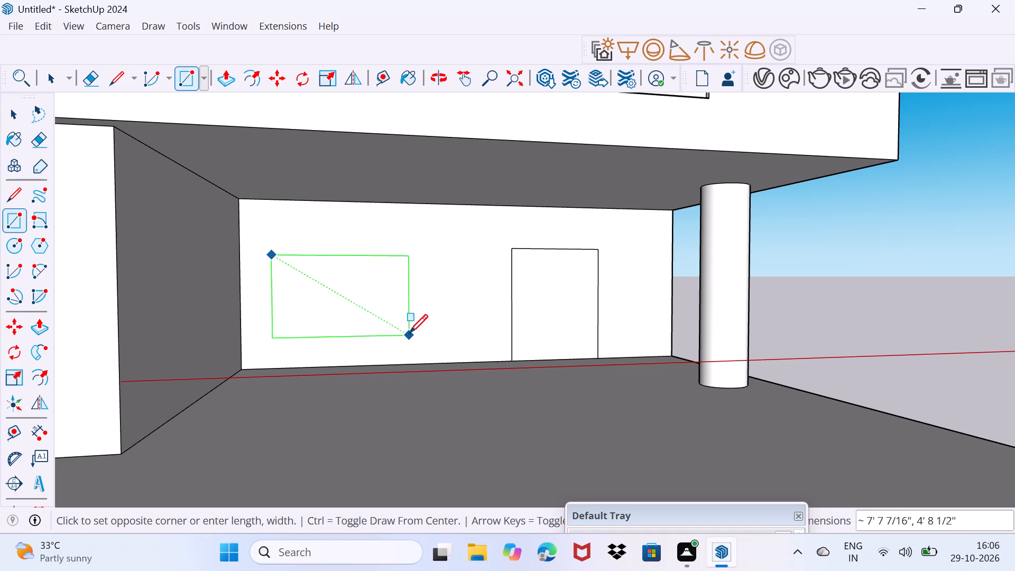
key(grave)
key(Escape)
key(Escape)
Draw a roughly square window rectangle on the recess's back wall, between the side wall and the doorway.
drag(340, 247, 346, 254)
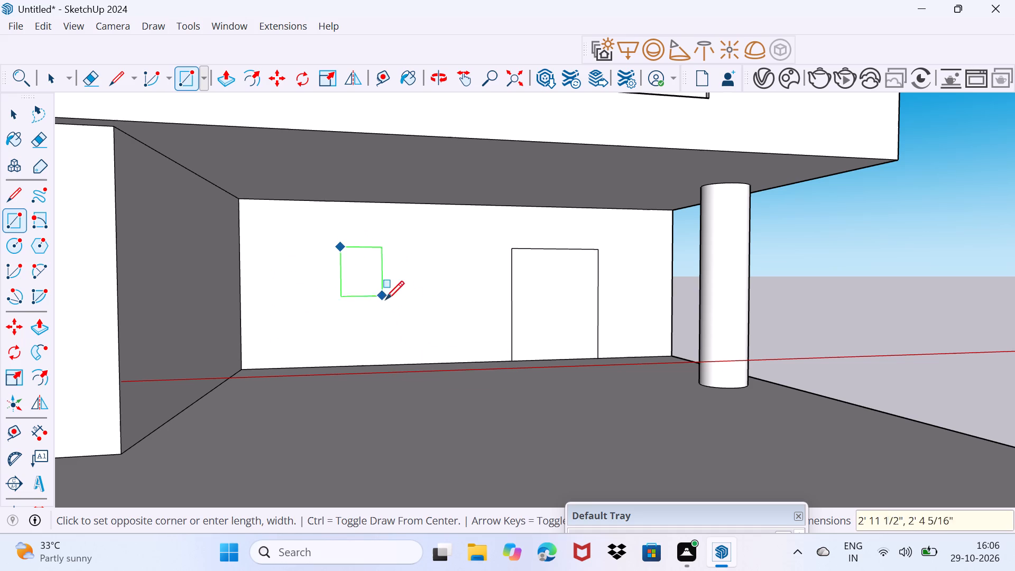
click(429, 335)
key(space)
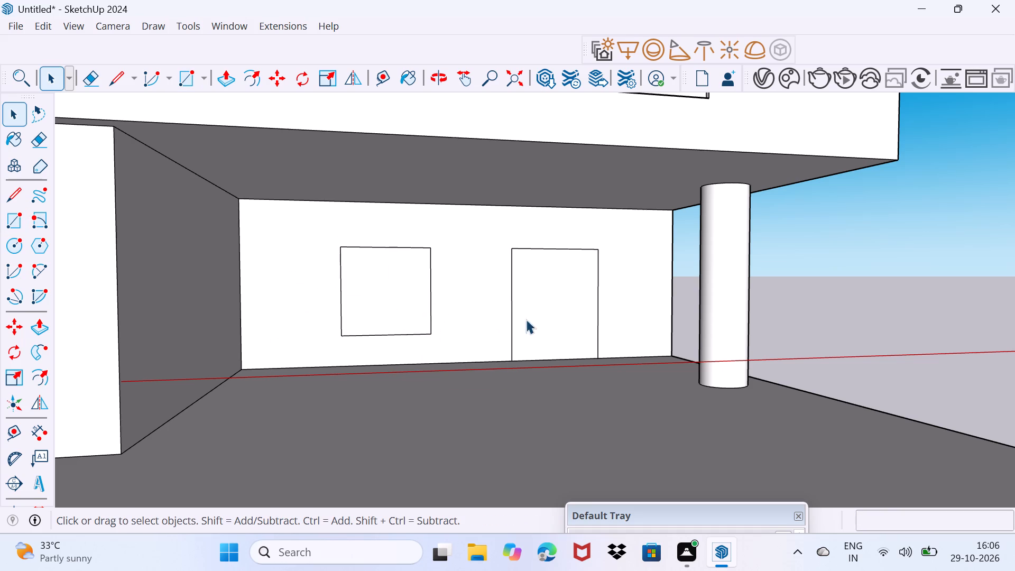
Push the doorway face about 3' 4" into the recess's back wall.
click(581, 322)
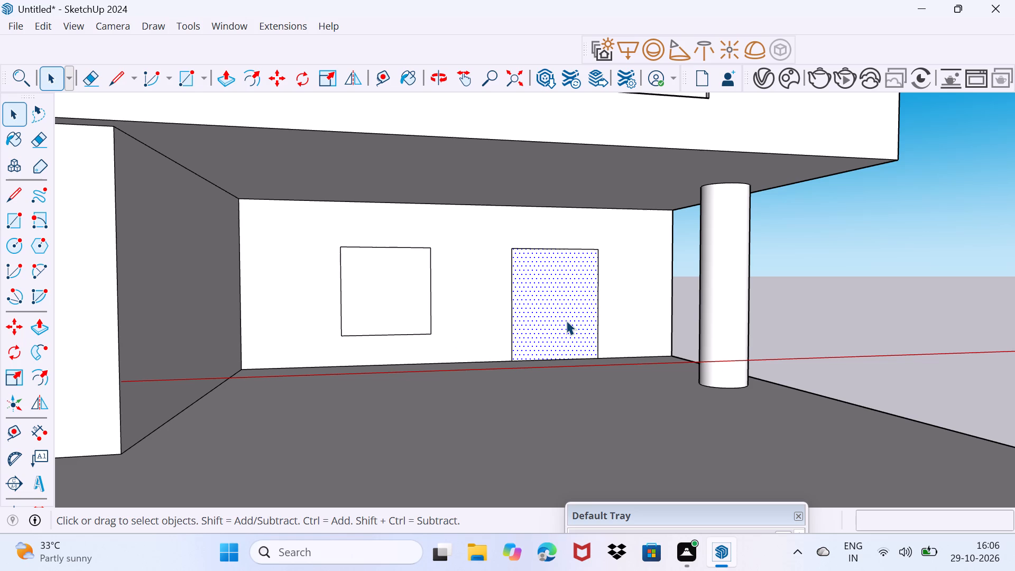
key(p)
click(566, 310)
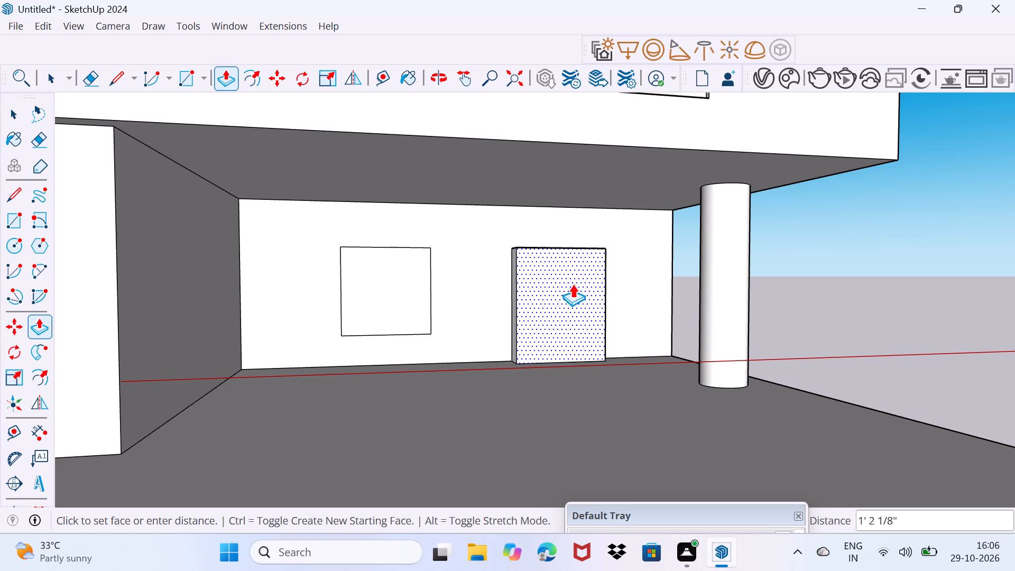
click(549, 321)
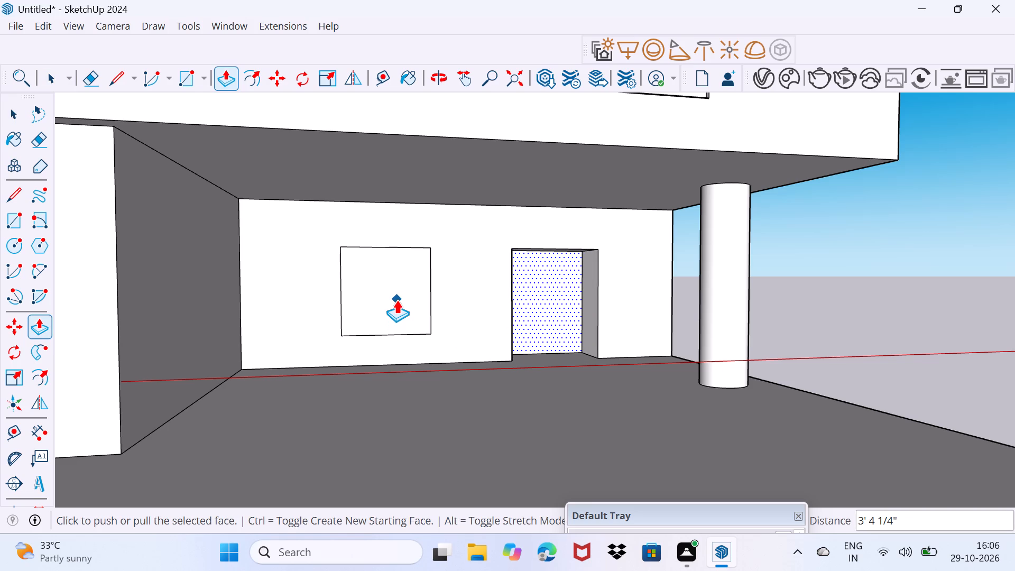
key(Escape)
Push the window face about 6' 5" into the recess's back wall to form the window opening.
click(398, 299)
click(398, 288)
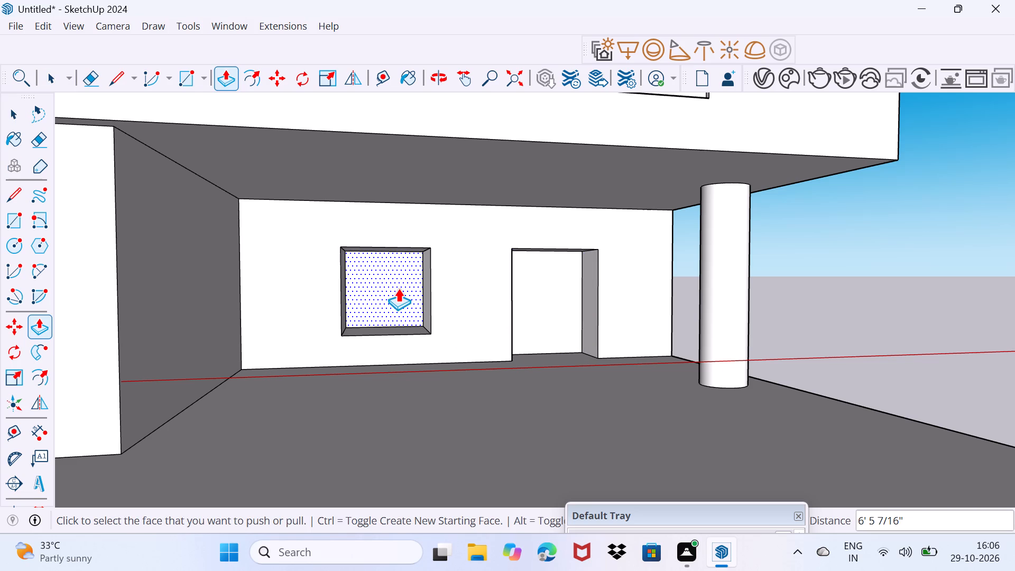
key(space)
drag(392, 316, 432, 274)
Copy the balcony's patterned door down to the ground-floor doorway, placing its bottom corner at the opening's column-side bottom corner.
middle_drag(422, 295, 417, 363)
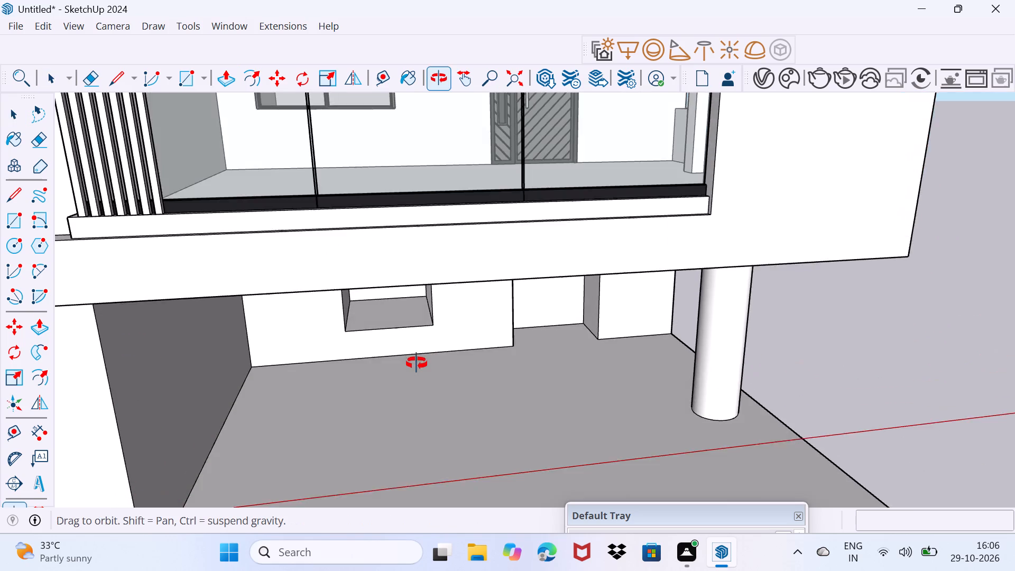
middle_drag(417, 363, 417, 367)
scroll(417, 367, down, 6)
click(481, 216)
scroll(488, 215, up, 4)
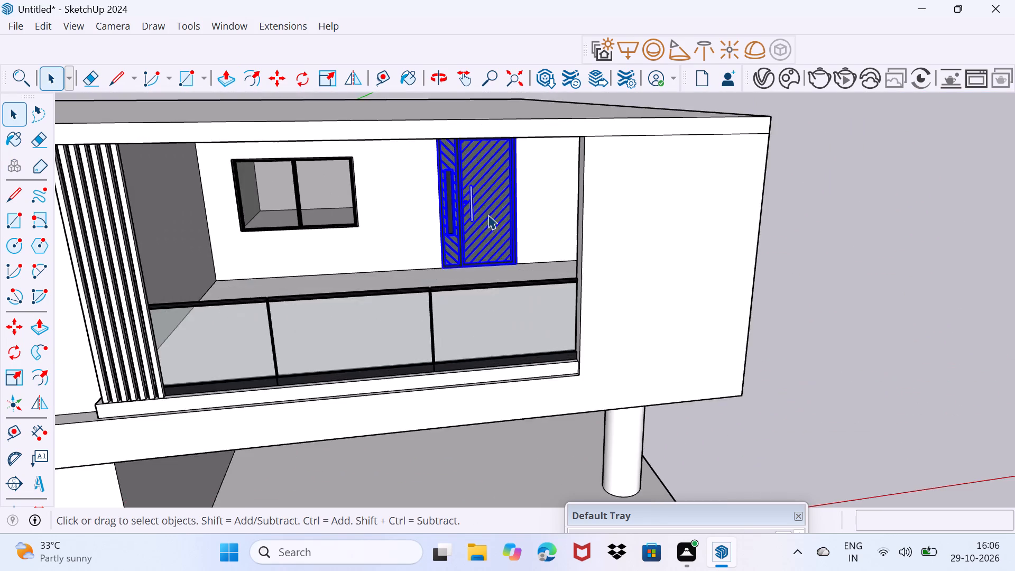
scroll(488, 221, up, 4)
key(m)
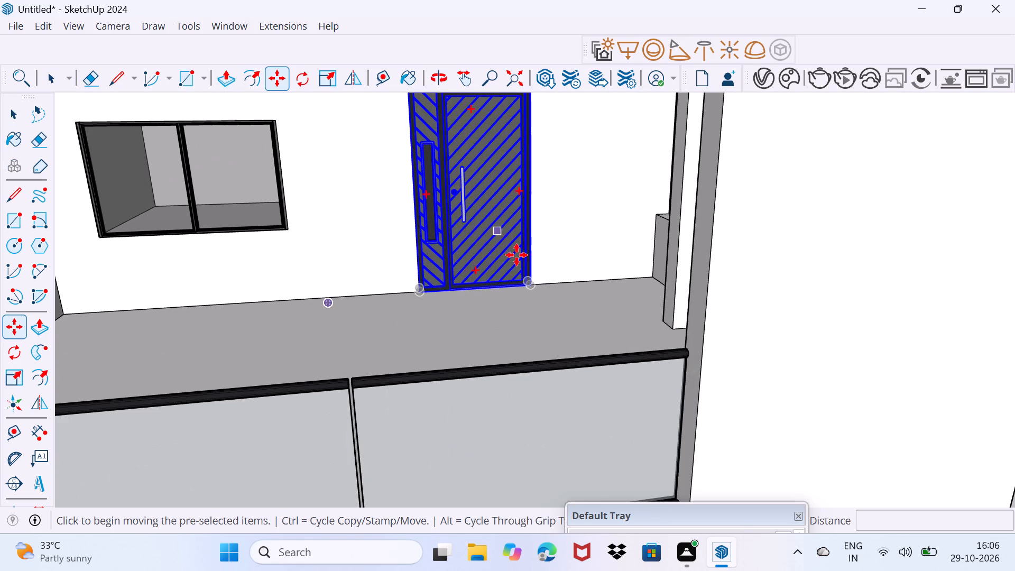
click(536, 284)
scroll(499, 335, down, 3)
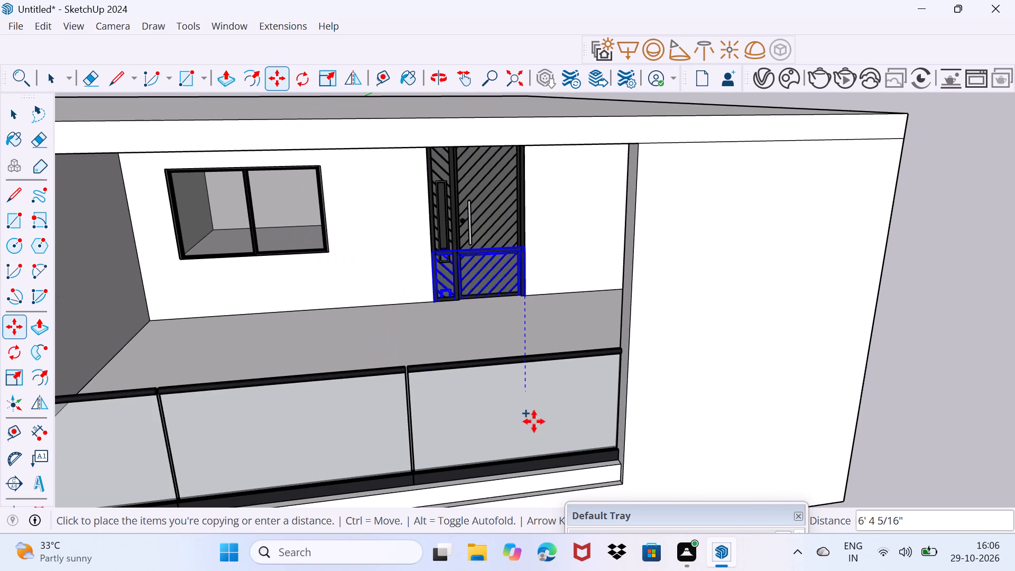
middle_drag(534, 423, 514, 145)
scroll(538, 368, up, 4)
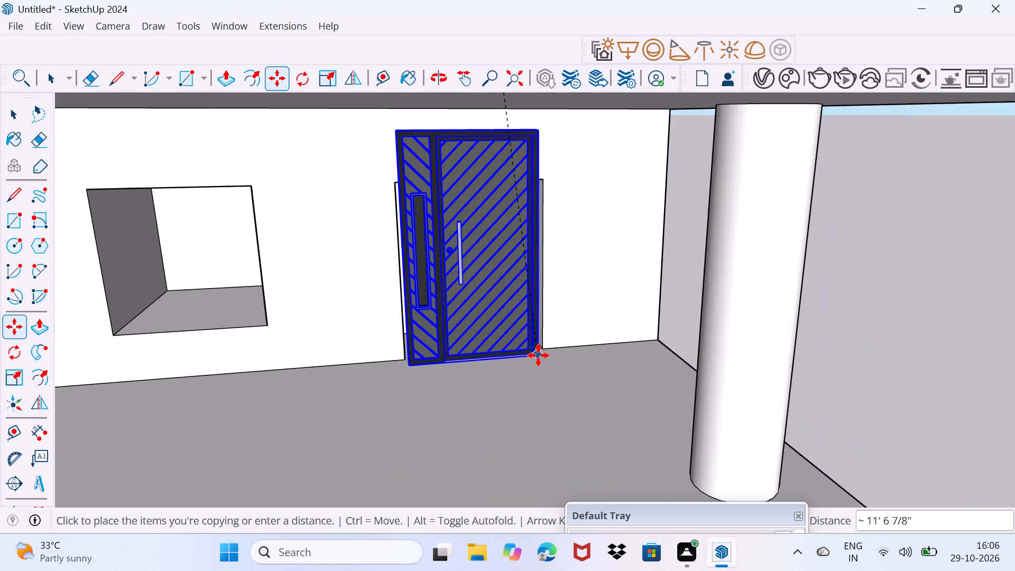
scroll(538, 355, up, 5)
click(547, 345)
Scale the copied door's width until it fills the ground-floor doorway.
middle_drag(417, 330, 516, 323)
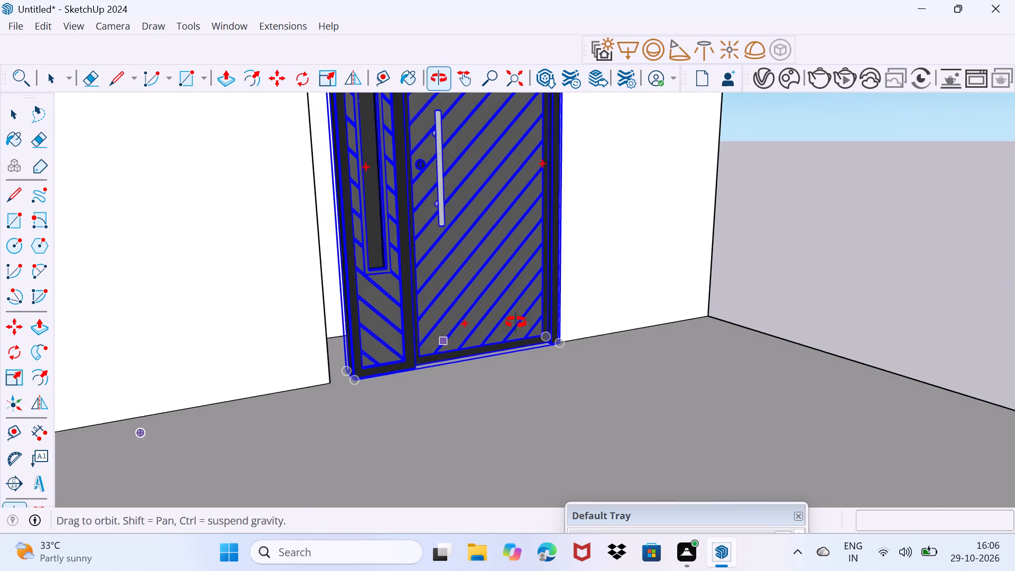
middle_drag(516, 323, 518, 324)
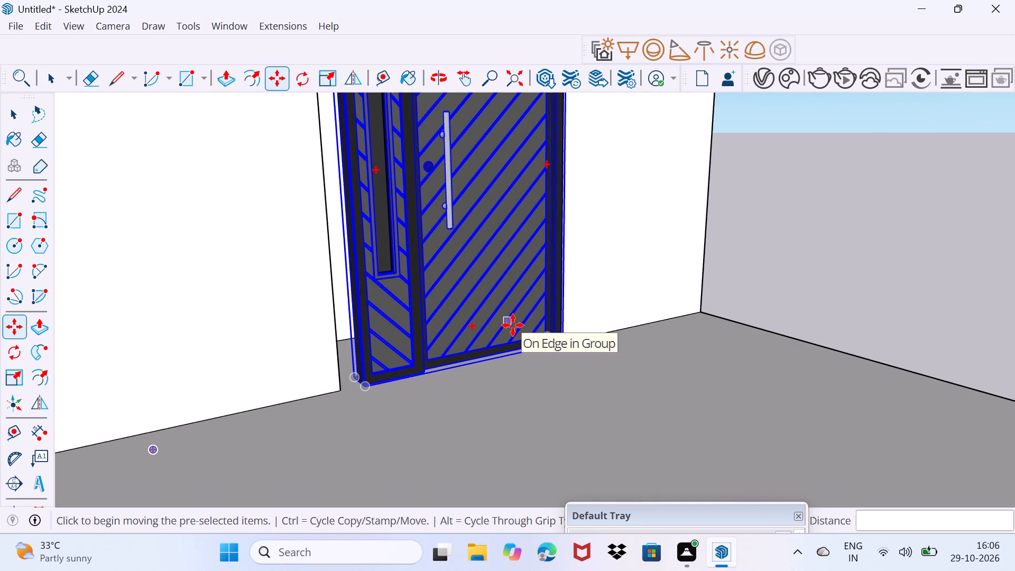
key(s)
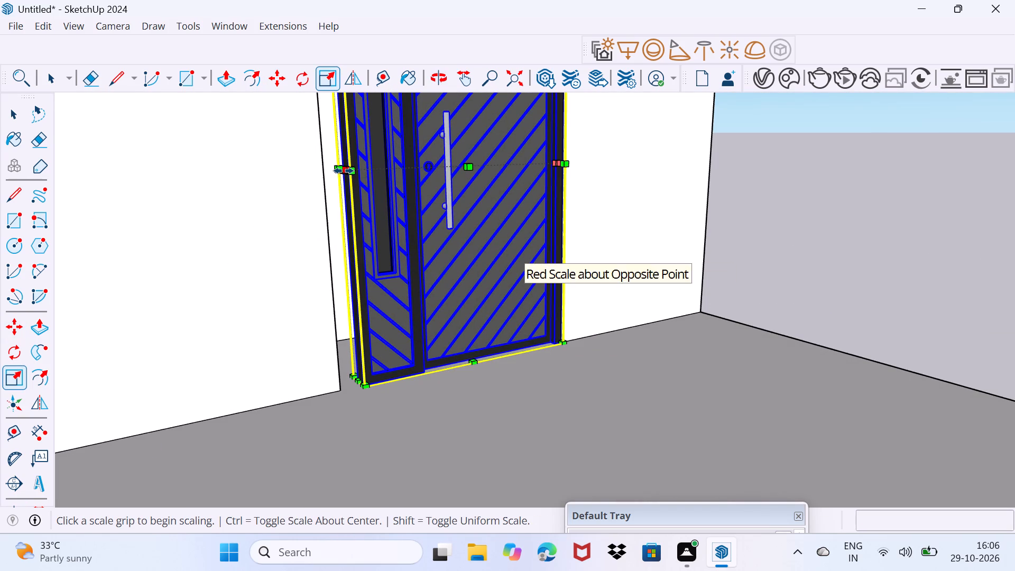
click(344, 171)
click(325, 177)
Scale the copied door's height down so its top meets the doorway's top edge.
scroll(372, 168, down, 3)
shift+middle_drag(408, 171, 448, 286)
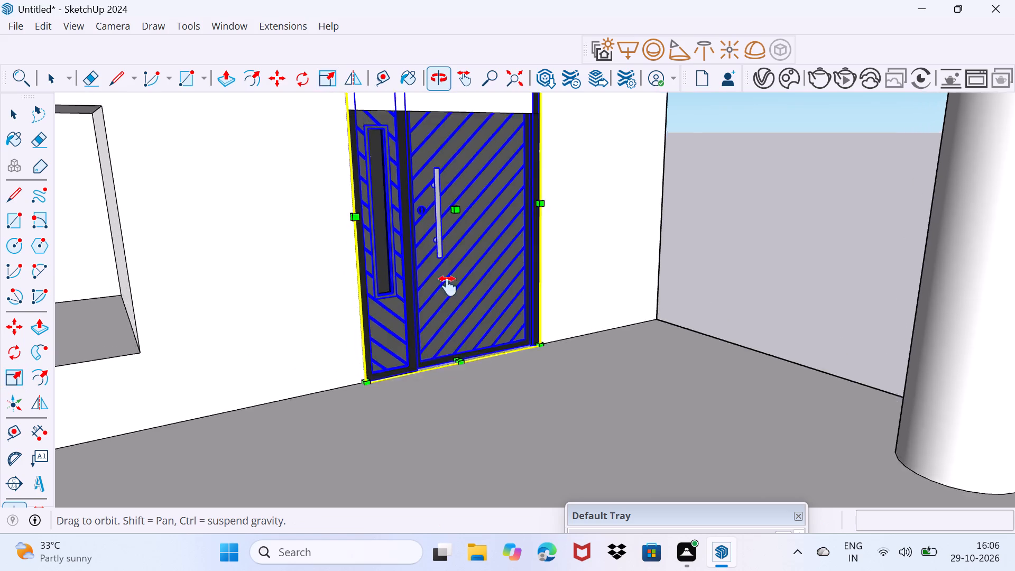
shift+middle_drag(448, 286, 442, 256)
middle_drag(464, 173, 455, 164)
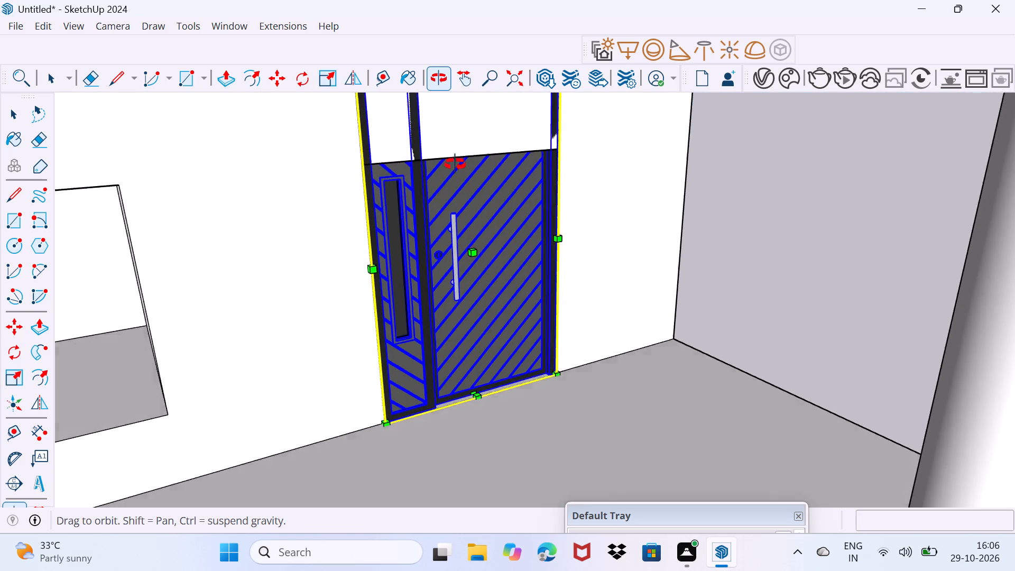
middle_drag(455, 164, 448, 193)
drag(464, 167, 463, 183)
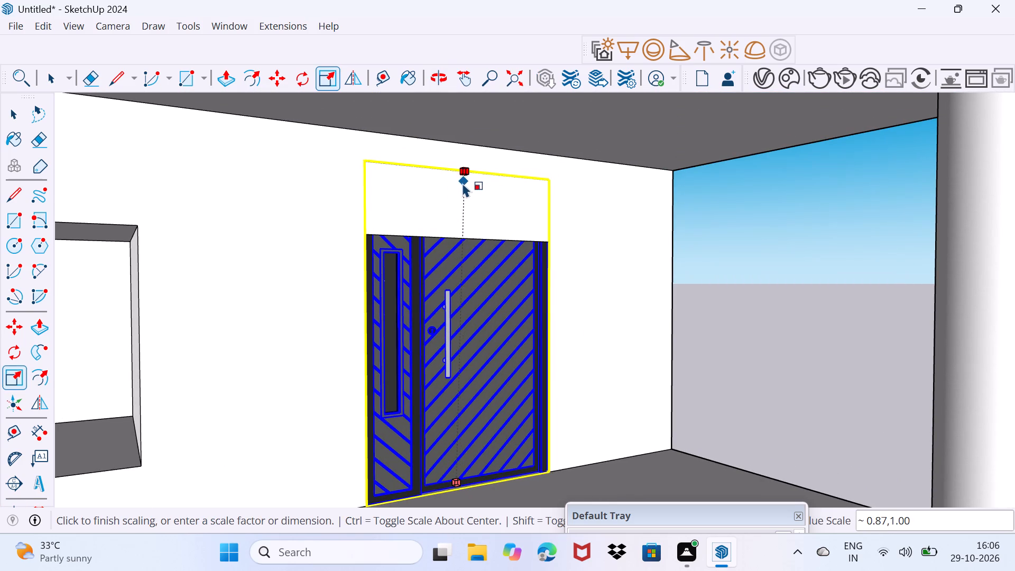
drag(463, 183, 462, 195)
drag(465, 166, 473, 214)
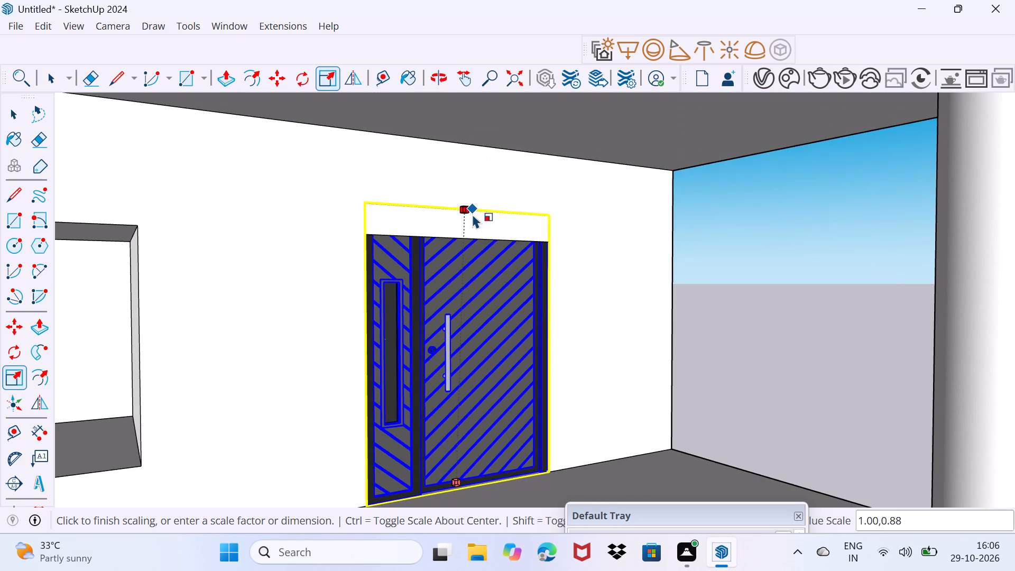
drag(473, 214, 477, 242)
key(space)
drag(304, 333, 355, 281)
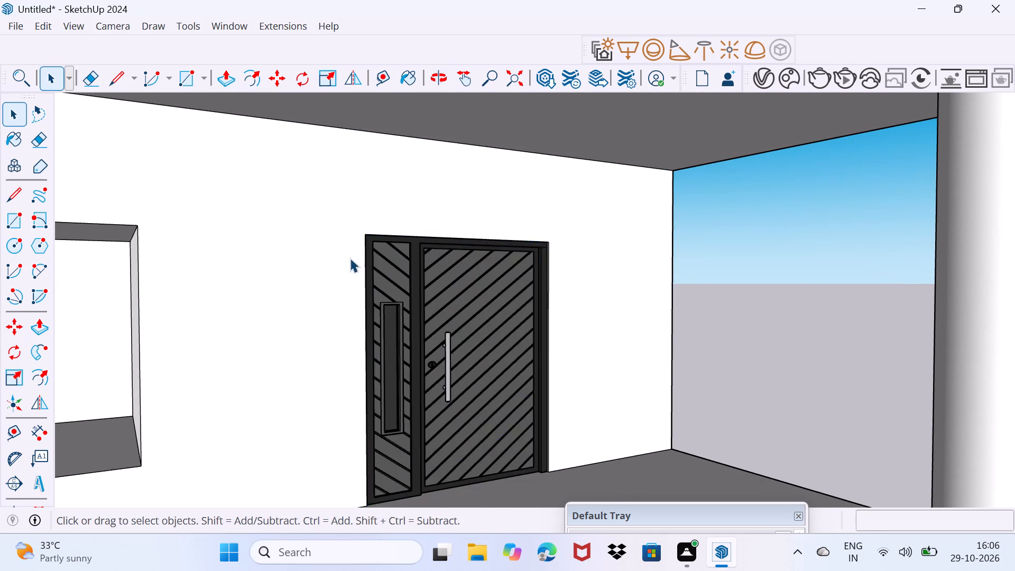
Copy the balcony's two-pane window down to the ground-floor window opening, aligning it with the opening's door-side bottom corner.
scroll(347, 264, down, 2)
middle_drag(338, 284, 333, 285)
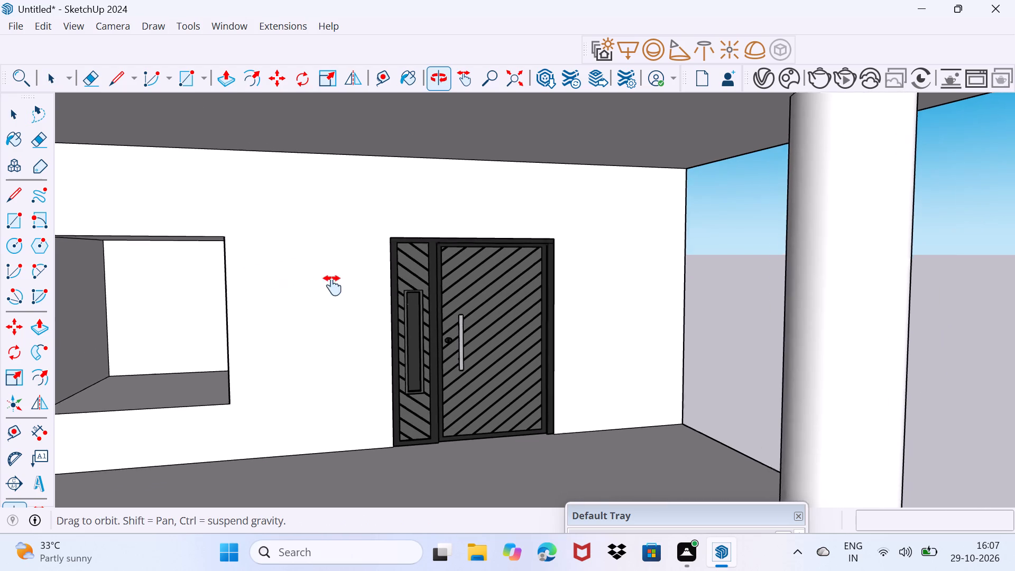
middle_drag(333, 285, 516, 280)
scroll(516, 280, down, 11)
middle_drag(486, 264, 458, 338)
click(490, 157)
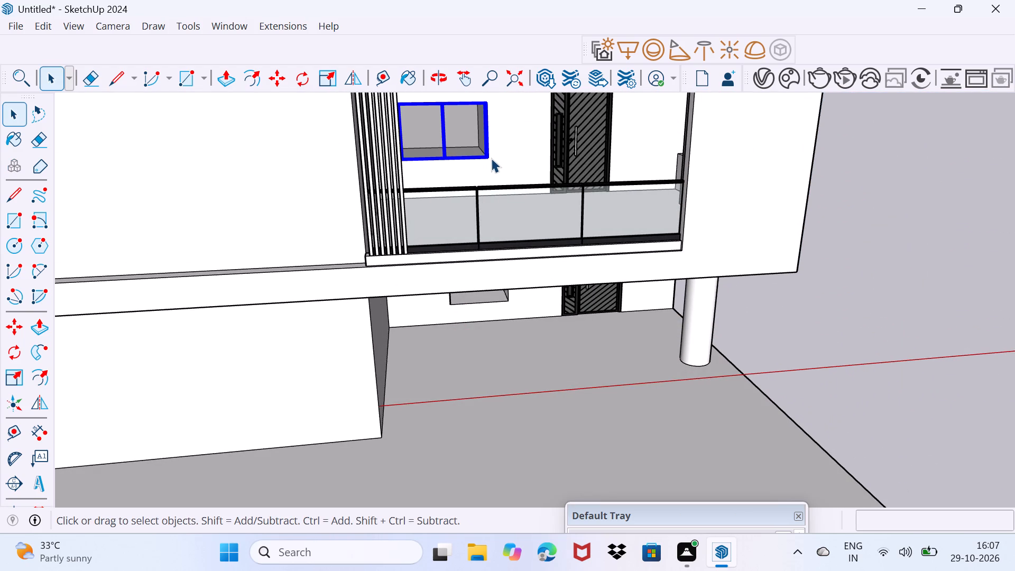
key(m)
click(488, 158)
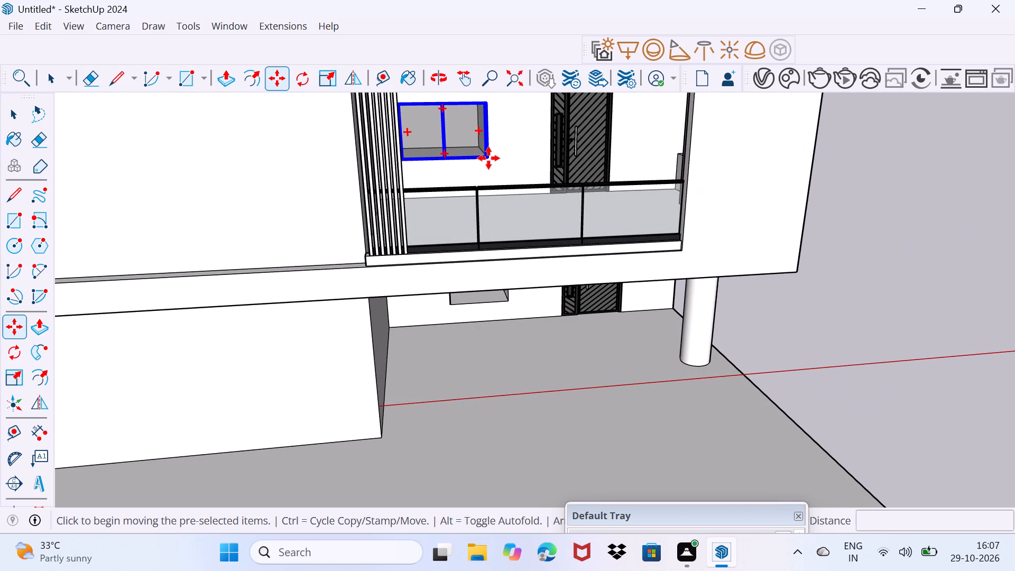
middle_drag(515, 343, 522, 280)
scroll(504, 320, up, 3)
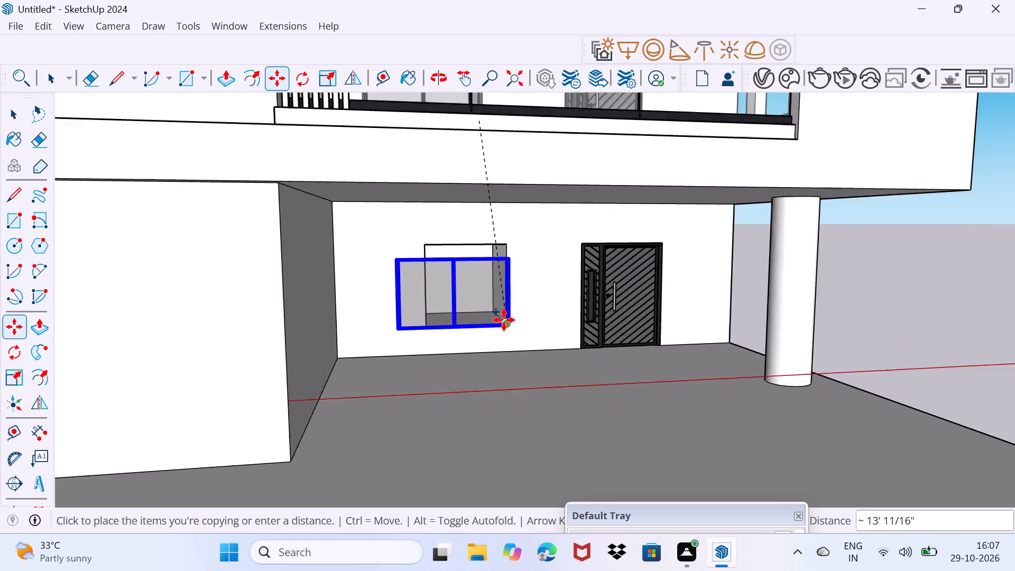
scroll(504, 320, up, 5)
click(510, 321)
Scale the copied window's width to about 0.75 so its far side meets the opening's edge.
scroll(374, 296, up, 3)
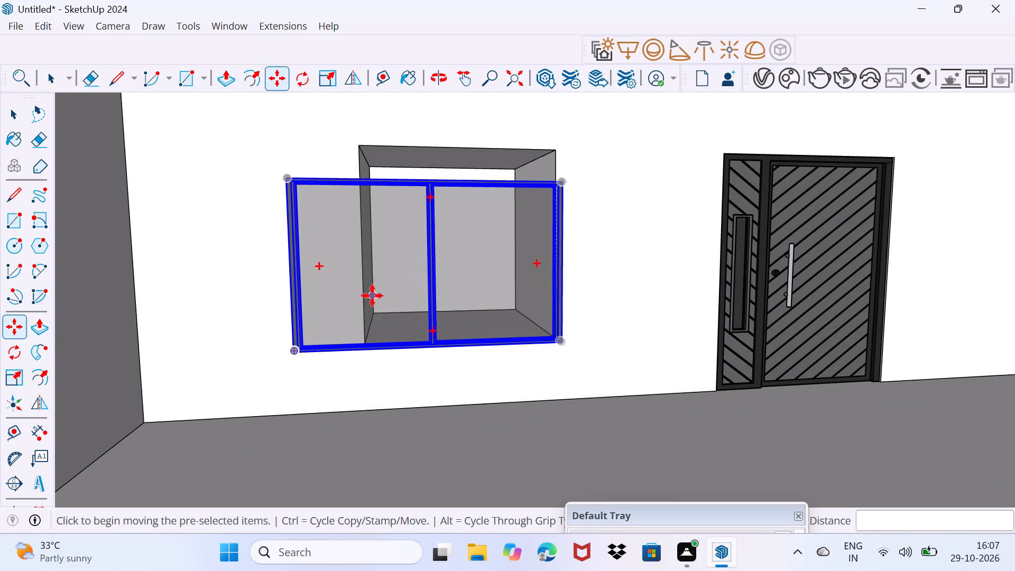
key(s)
drag(289, 267, 370, 264)
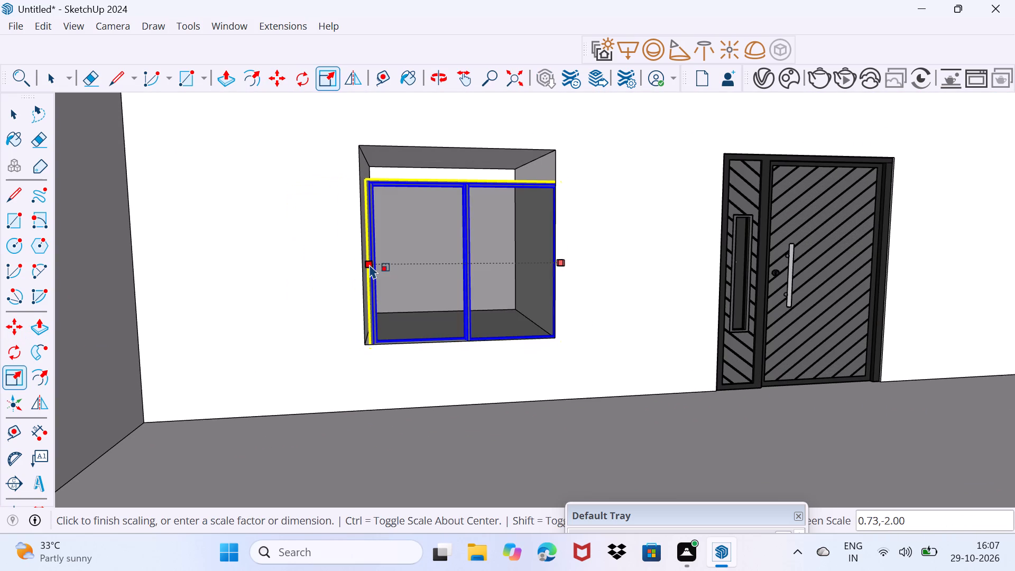
drag(370, 264, 359, 264)
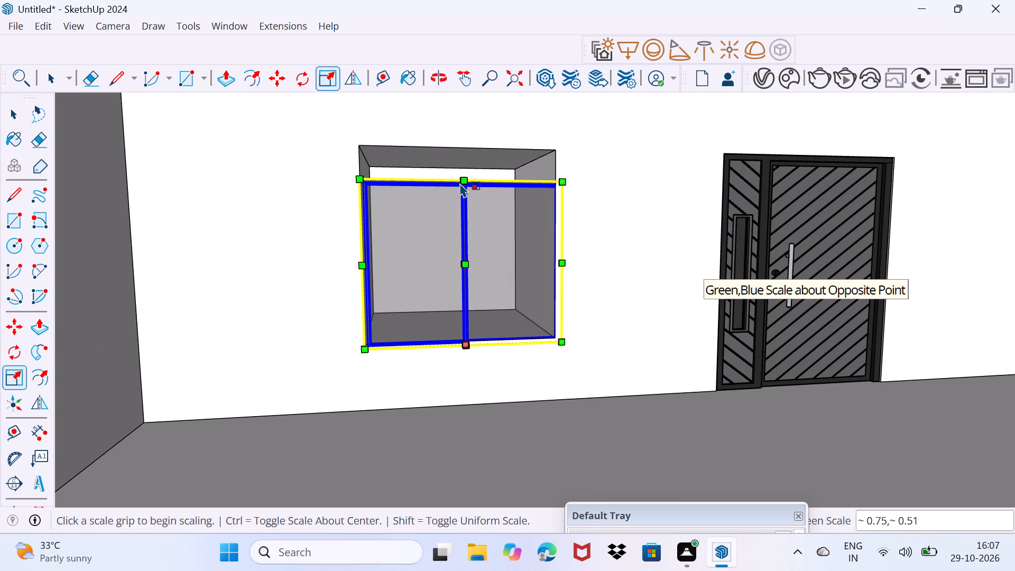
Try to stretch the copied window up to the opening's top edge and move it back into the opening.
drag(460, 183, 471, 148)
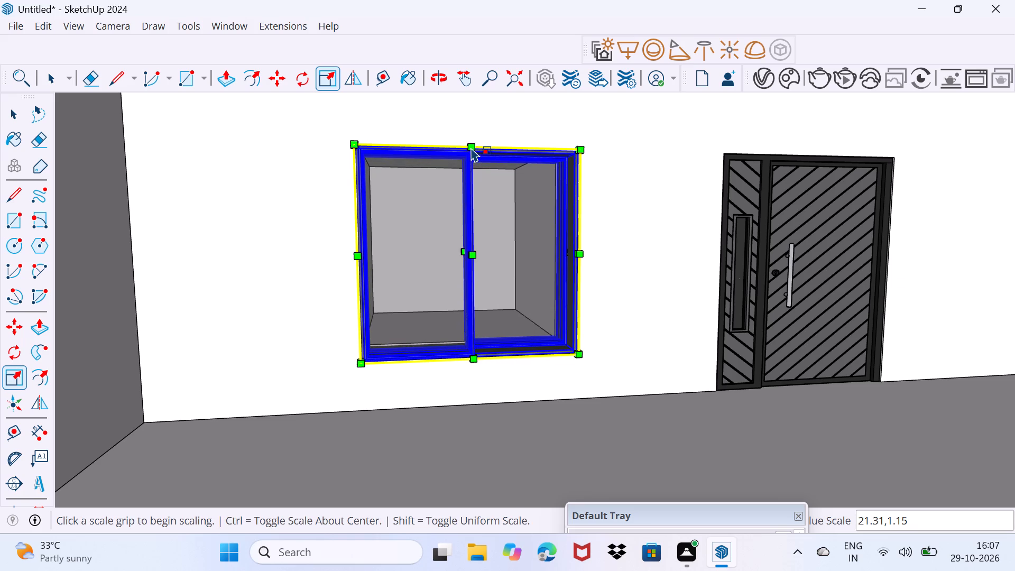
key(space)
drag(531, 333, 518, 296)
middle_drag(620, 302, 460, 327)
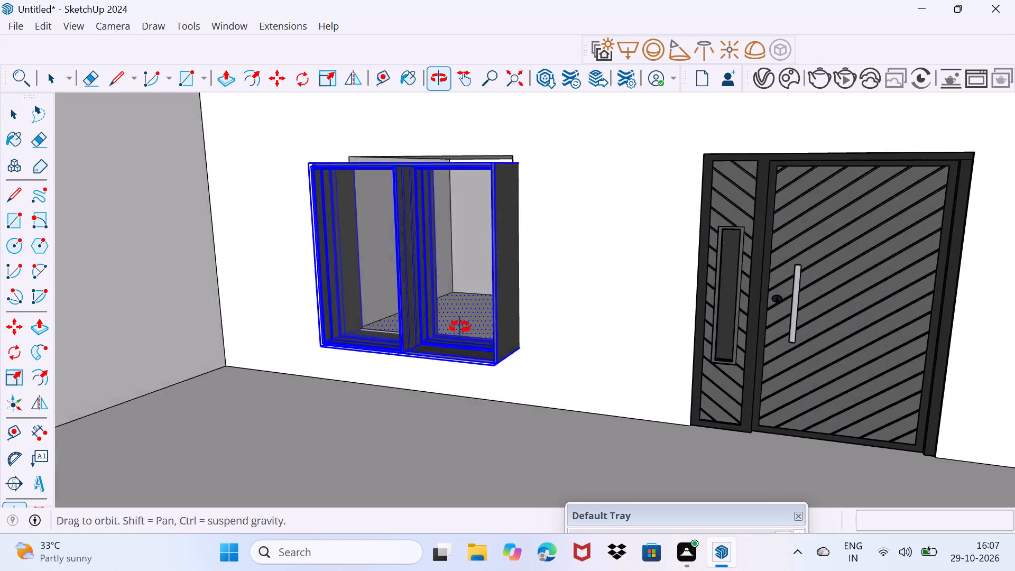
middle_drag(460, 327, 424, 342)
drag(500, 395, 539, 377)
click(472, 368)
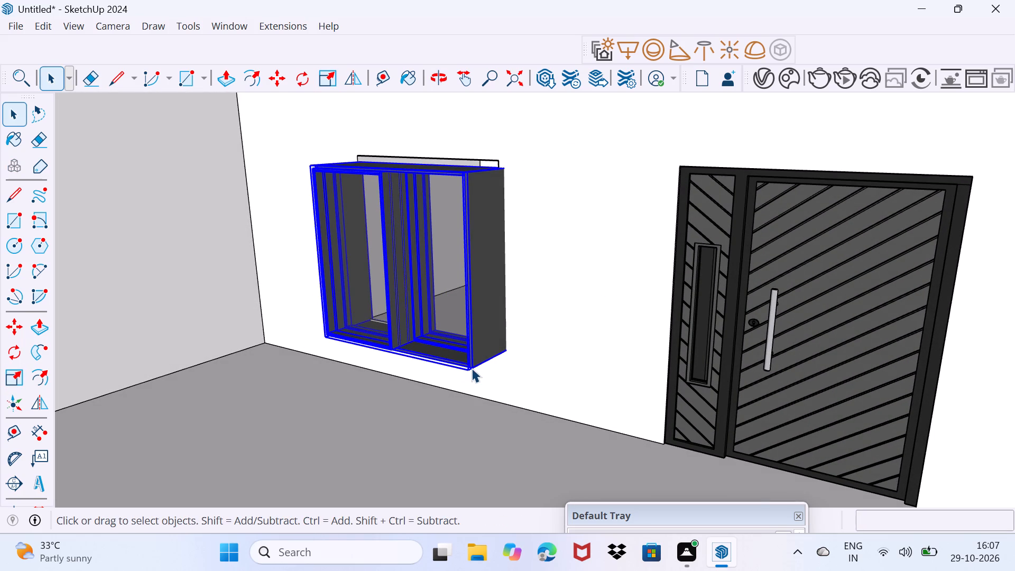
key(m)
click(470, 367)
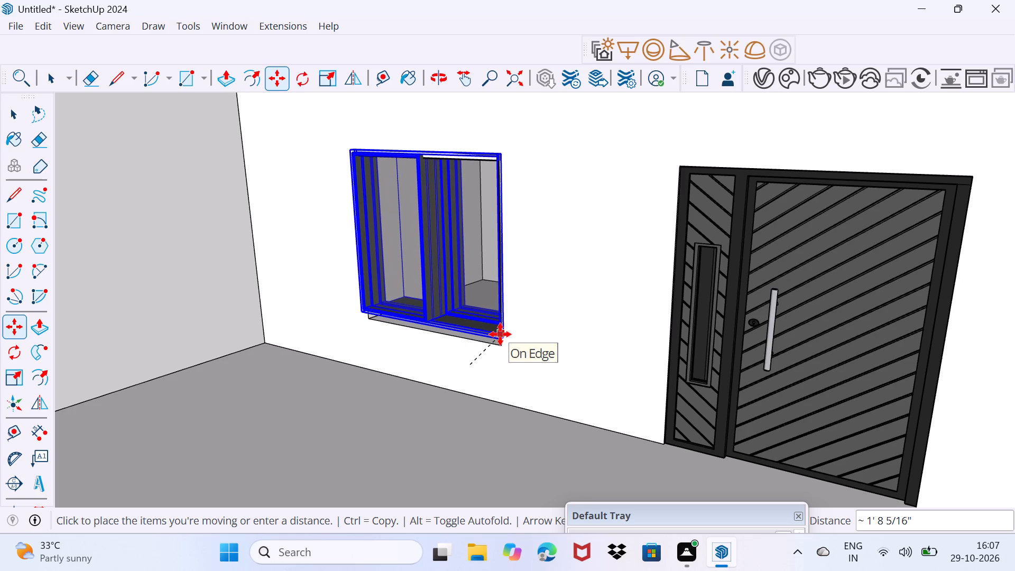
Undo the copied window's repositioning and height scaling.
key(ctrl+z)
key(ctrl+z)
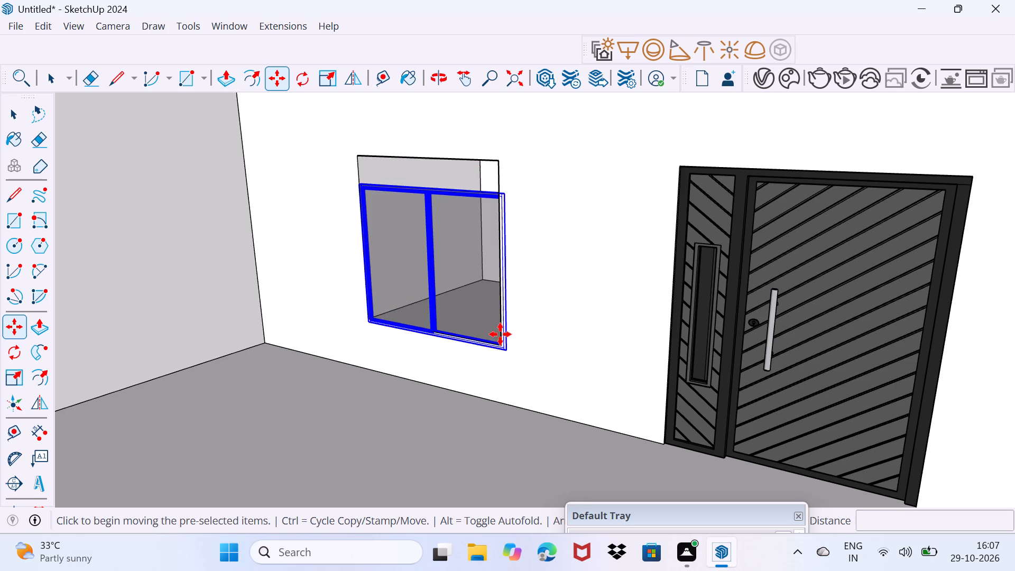
Narrow the copied window slightly so its door-side edge lines up with the opening's edge.
scroll(418, 201, up, 2)
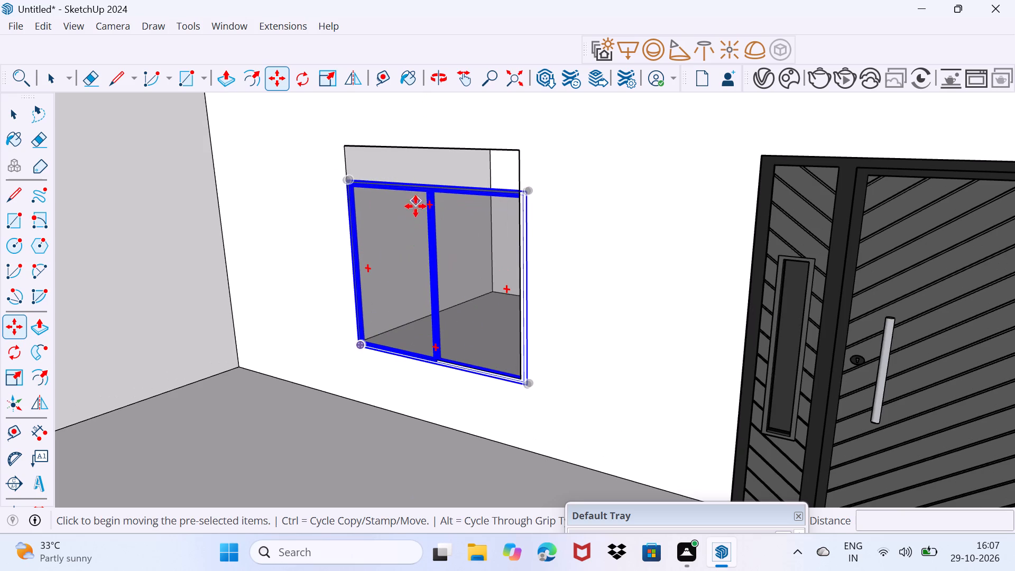
key(s)
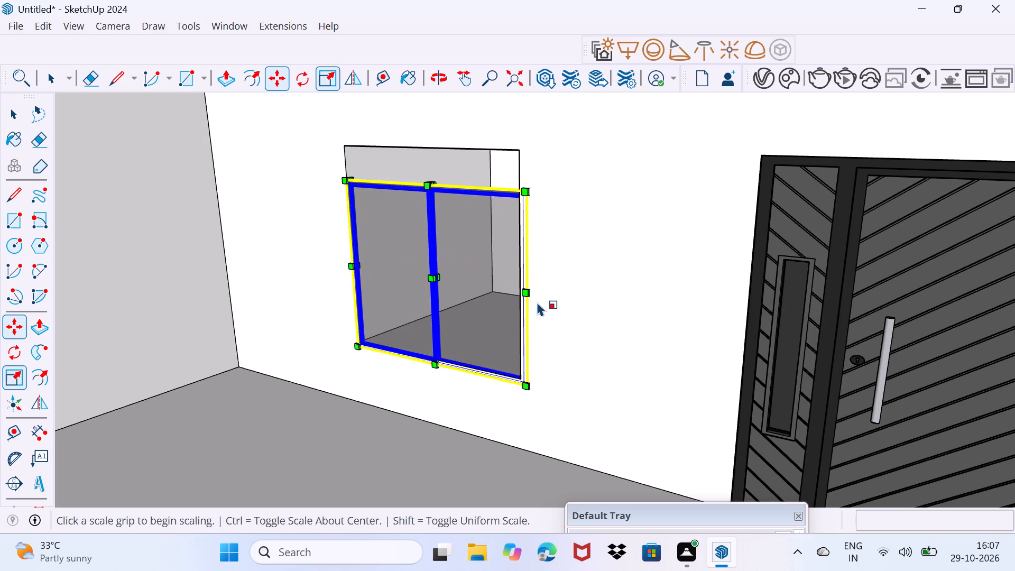
drag(527, 288, 515, 285)
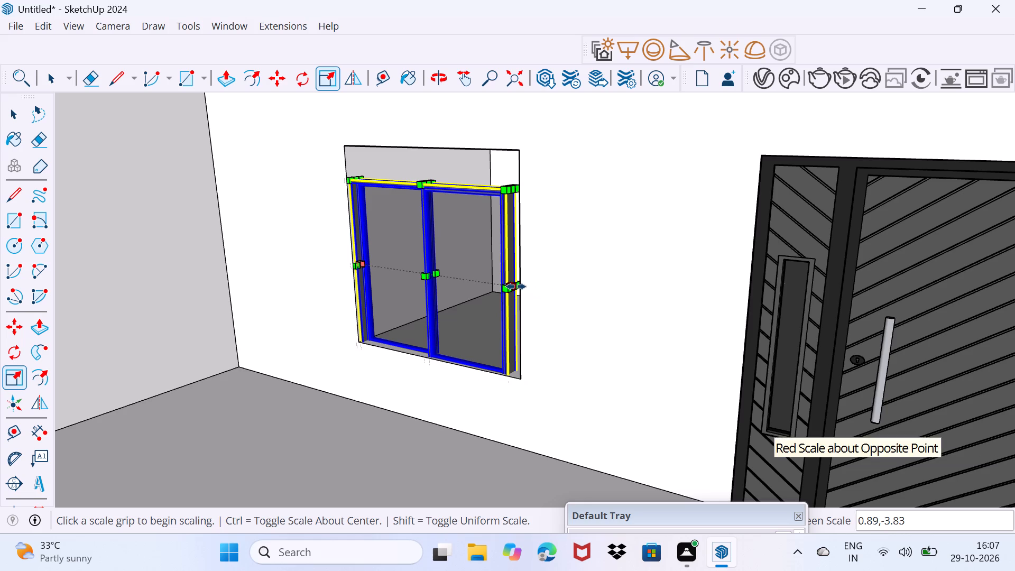
key(ctrl+z)
click(530, 288)
drag(527, 288, 522, 288)
scroll(414, 178, up, 3)
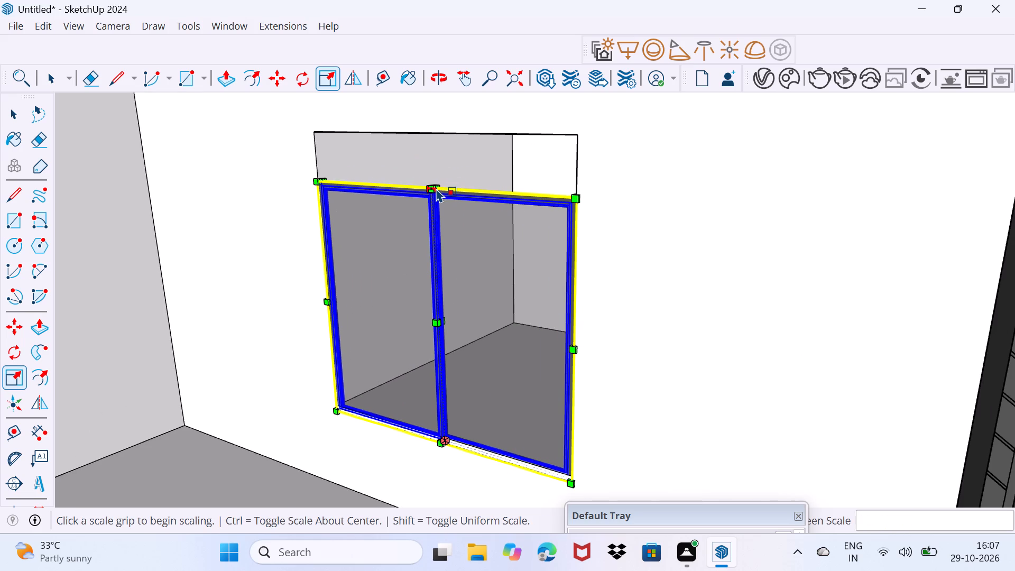
Stretch the copied window's height upward so its frame meets the top edge of the ground-floor opening.
click(437, 188)
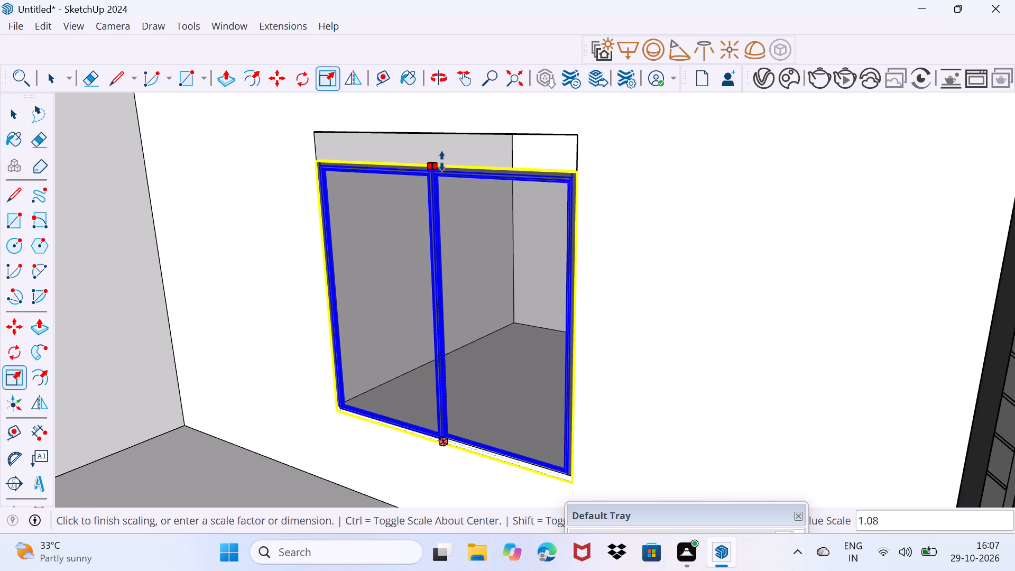
click(447, 135)
key(space)
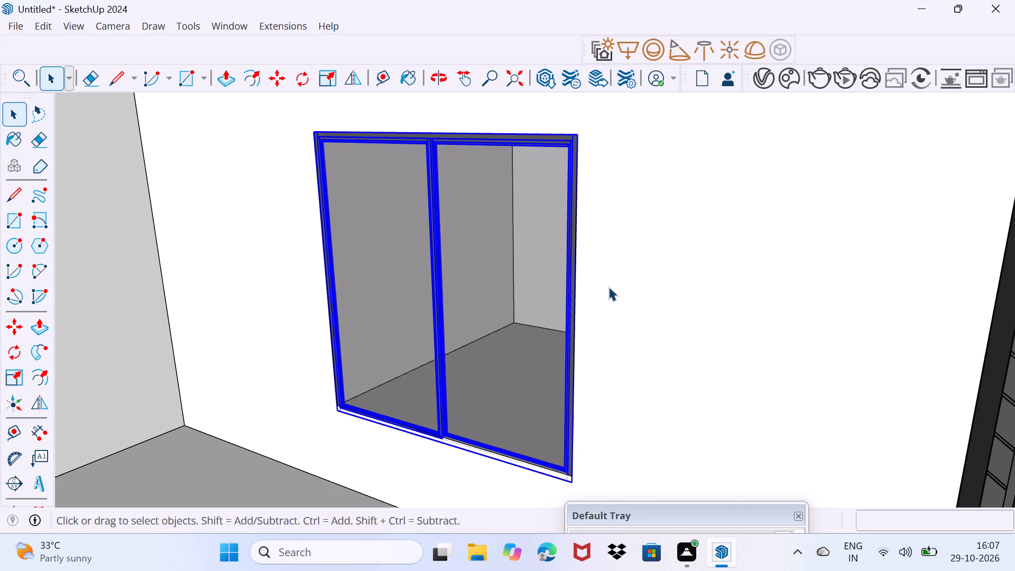
drag(614, 290, 655, 213)
Examine the fitted ground-floor window and the building's front from several angles.
scroll(619, 220, down, 11)
middle_drag(579, 333, 677, 297)
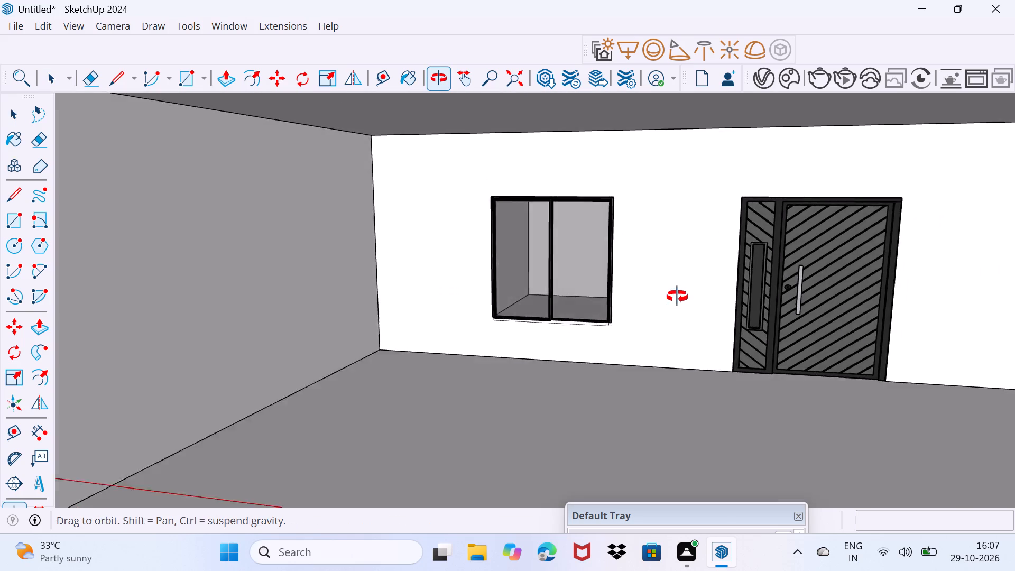
middle_drag(677, 297, 691, 288)
scroll(691, 288, down, 11)
middle_drag(703, 305, 654, 265)
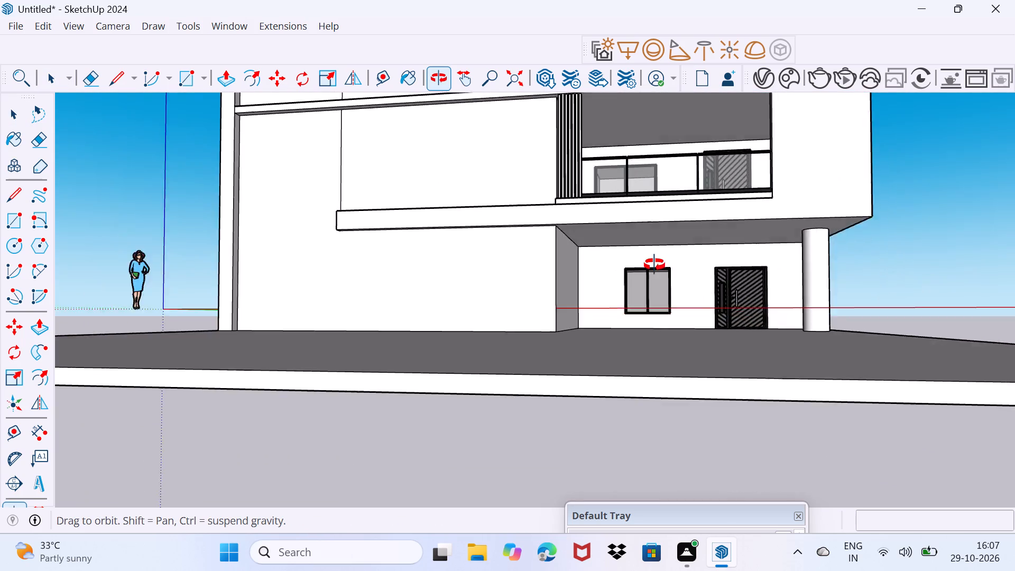
middle_drag(654, 265, 458, 297)
middle_drag(415, 301, 438, 309)
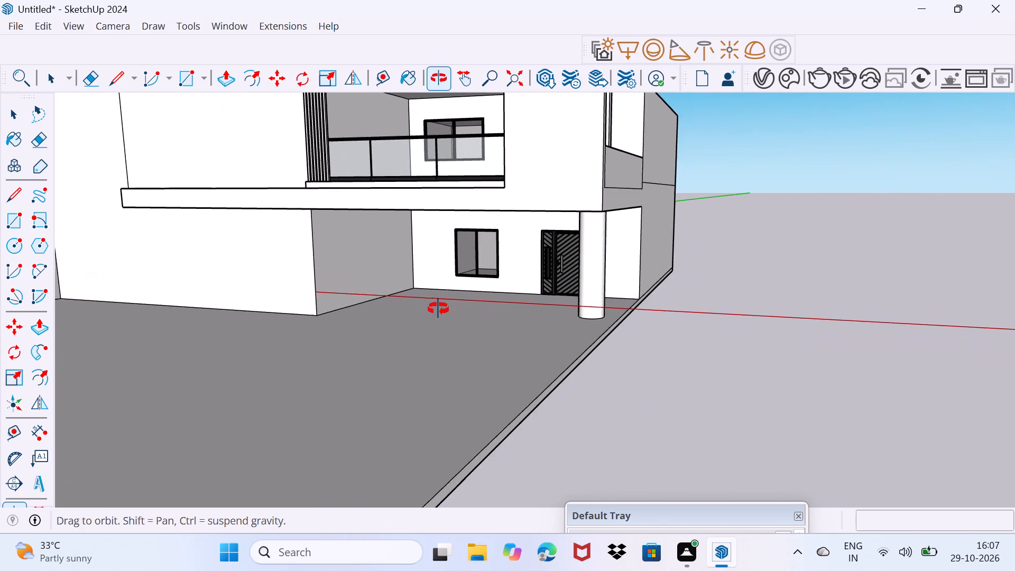
middle_drag(438, 309, 535, 304)
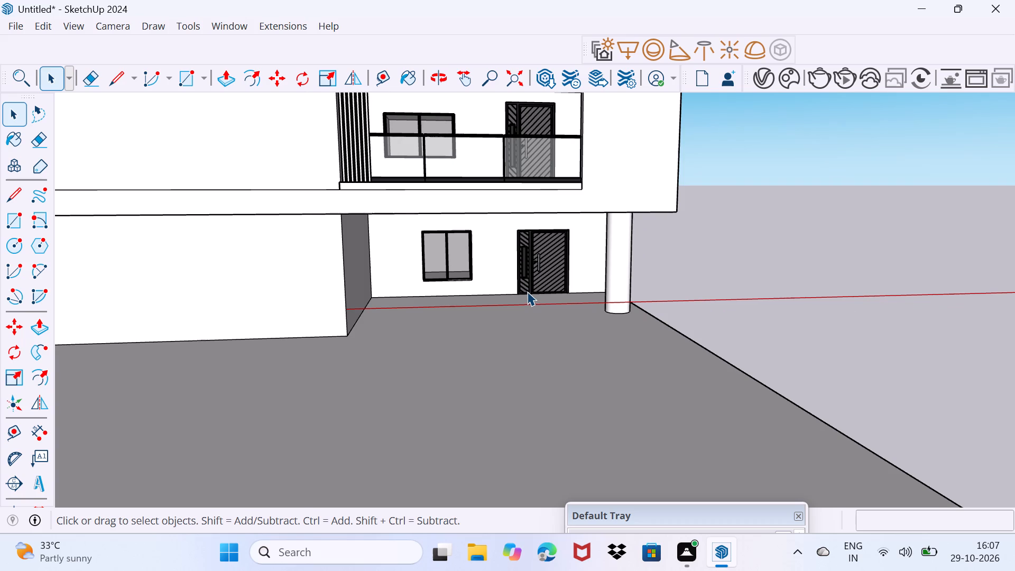
scroll(321, 332, down, 6)
middle_drag(192, 373, 259, 376)
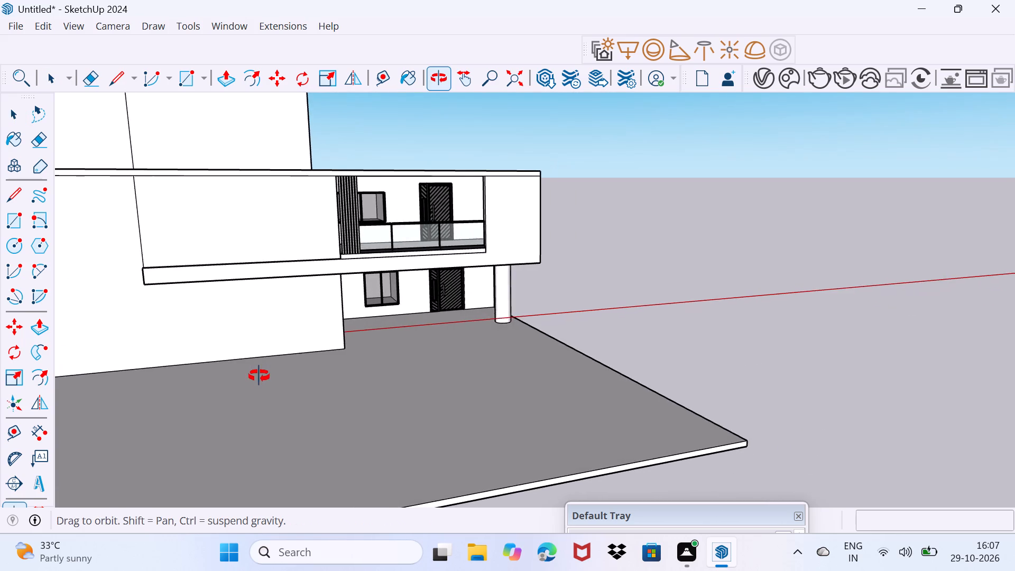
middle_drag(259, 376, 226, 349)
middle_drag(220, 350, 488, 382)
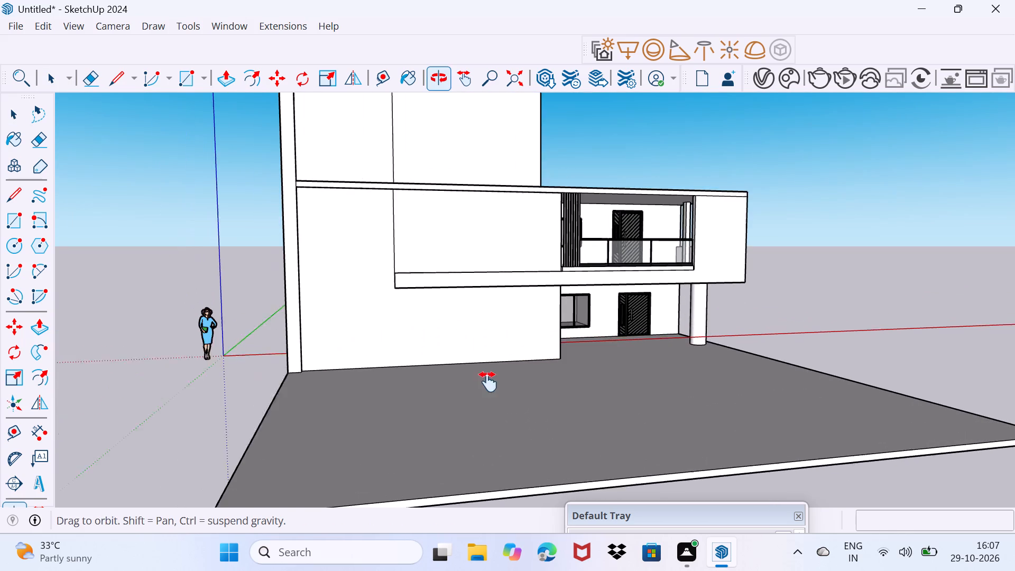
middle_drag(488, 382, 488, 383)
Draw a horizontal line about 31' 11" long across the ground-floor front wall, from the end pier to the recess corner.
scroll(357, 341, up, 2)
middle_drag(357, 340, 345, 338)
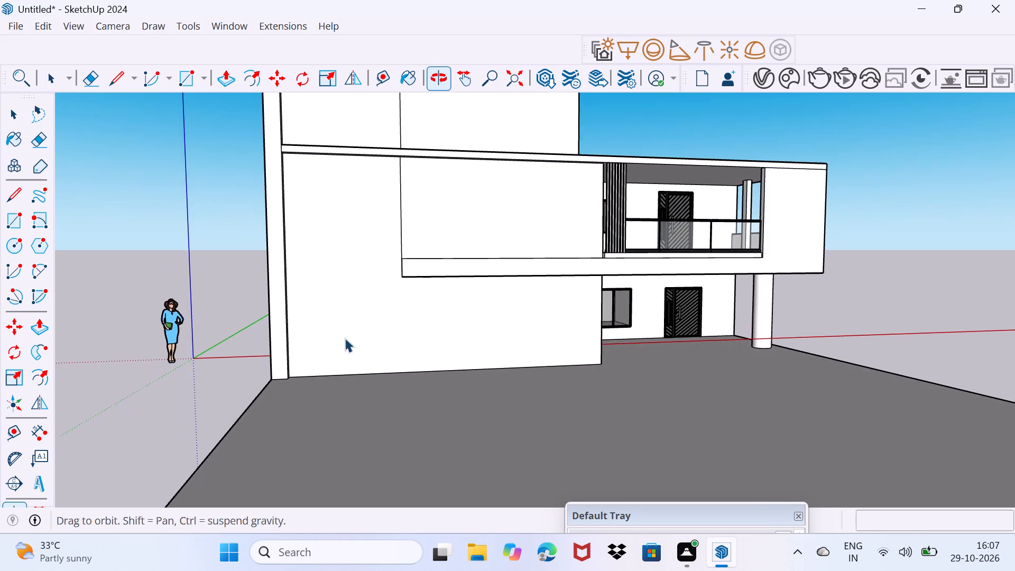
middle_drag(345, 338, 346, 338)
scroll(289, 334, up, 5)
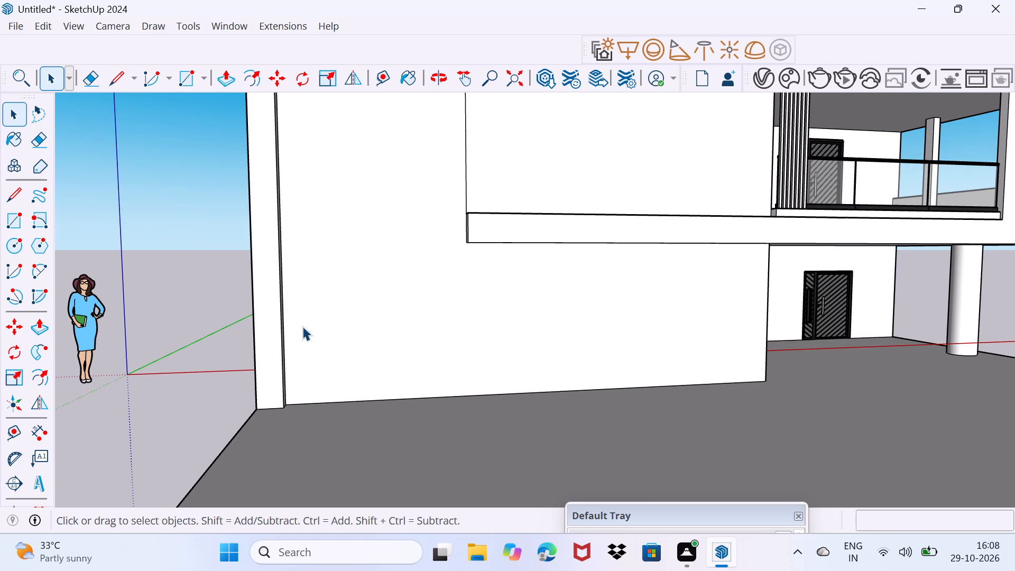
key(l)
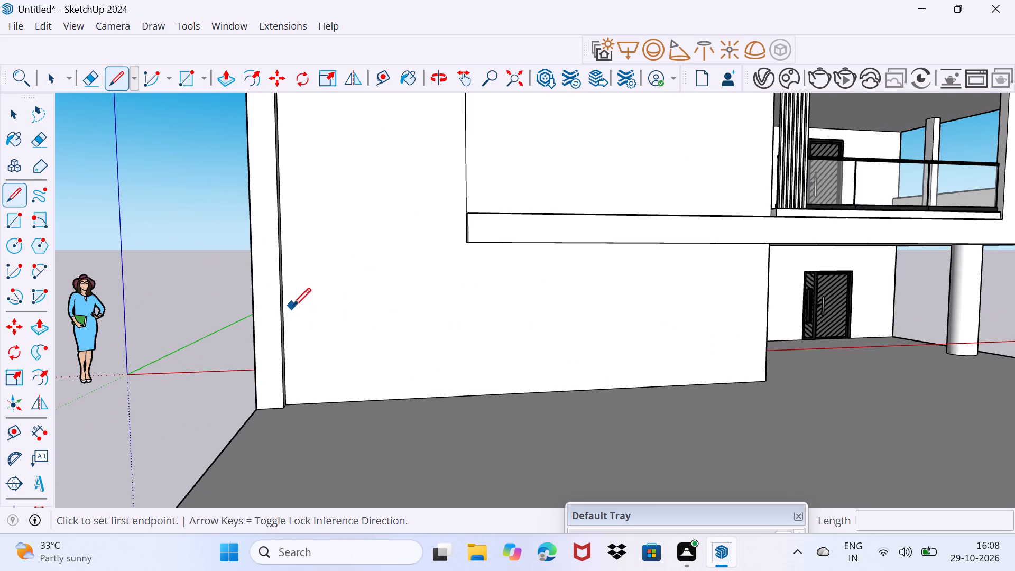
click(287, 303)
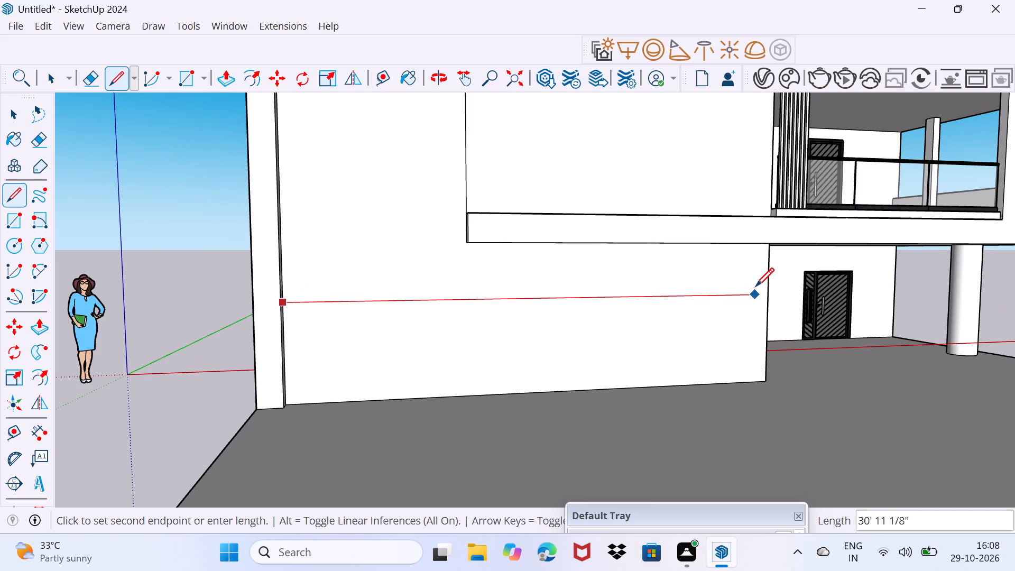
click(768, 296)
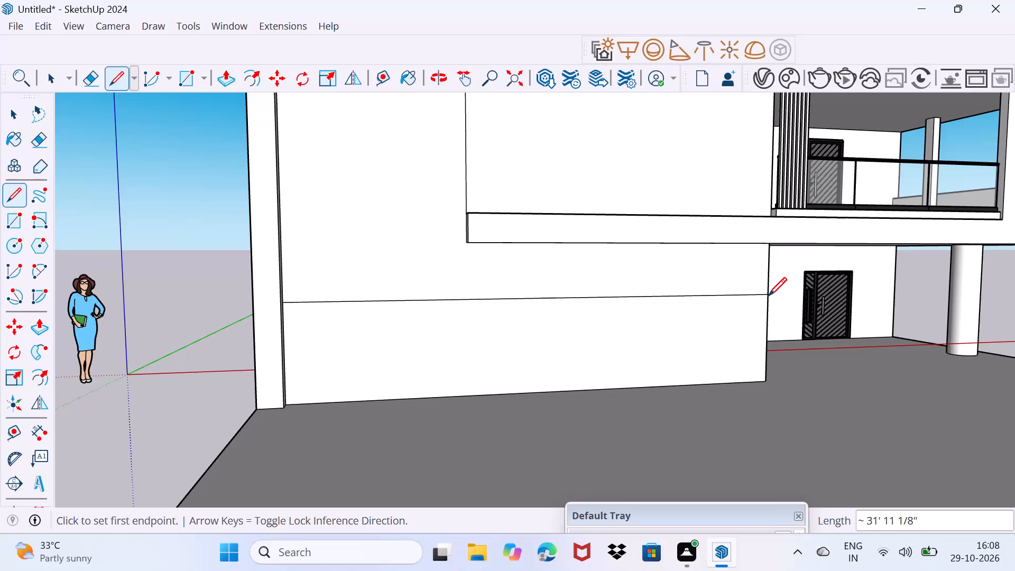
key(space)
Draw a rectangle about 19' 7" by 4' 2" on the ground-floor front wall, below the horizontal line.
middle_drag(707, 329, 667, 317)
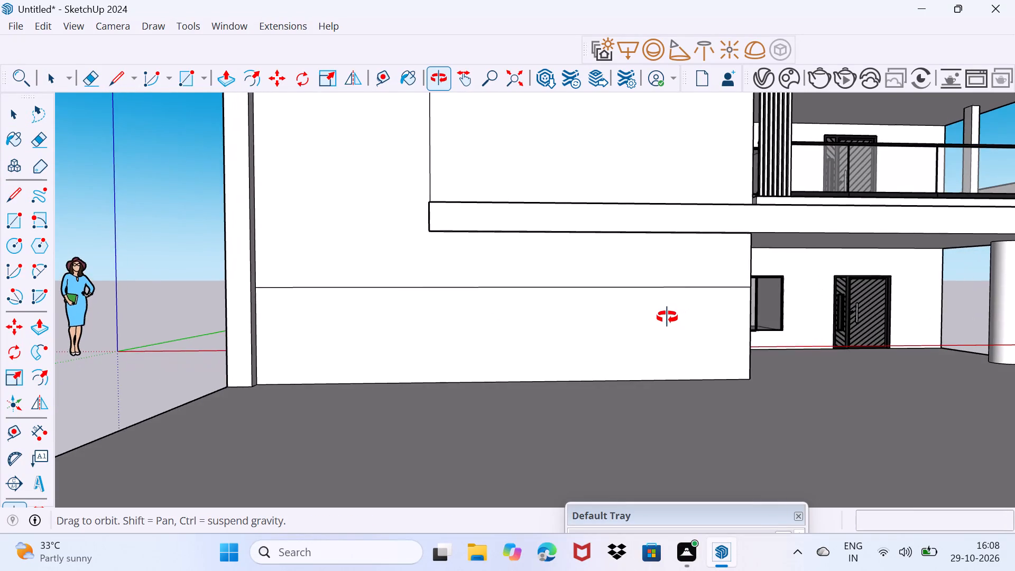
middle_drag(667, 317, 718, 305)
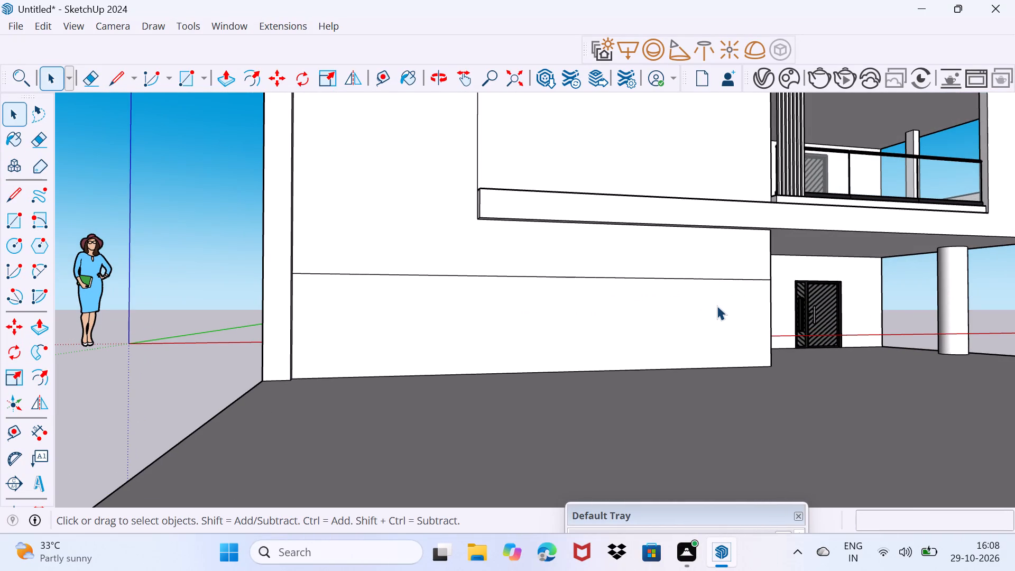
key(l)
key(Return)
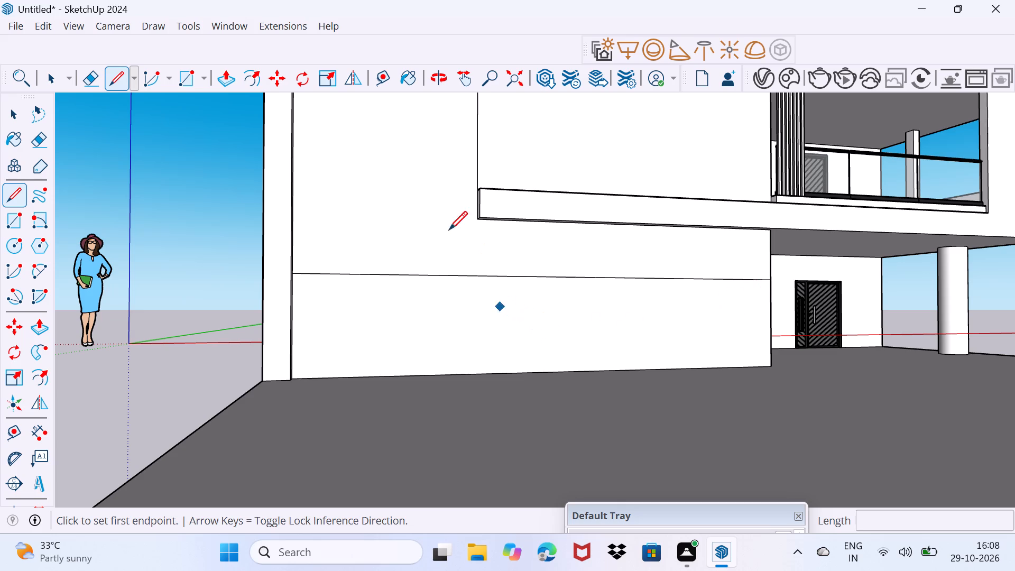
click(15, 225)
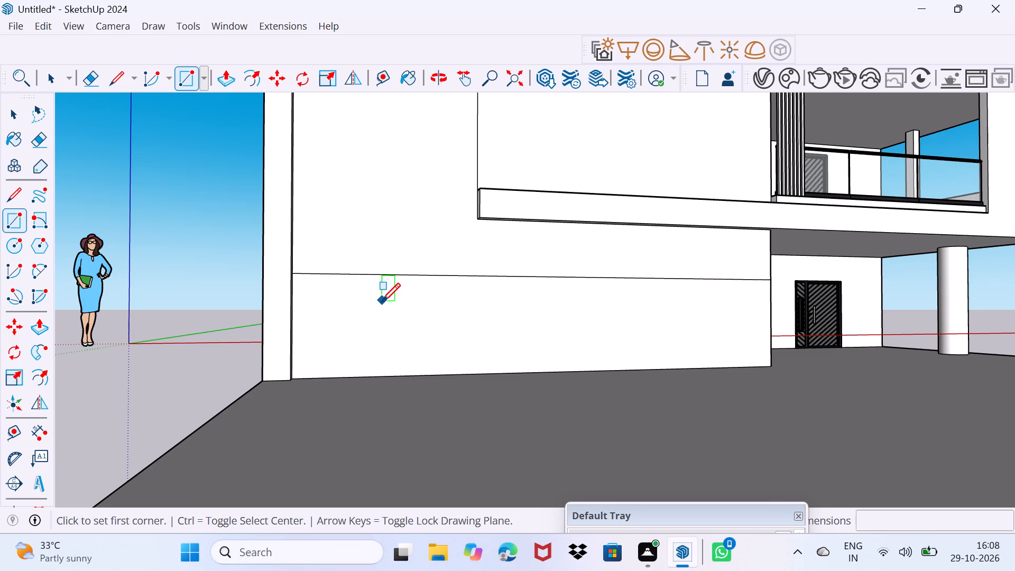
drag(384, 299, 399, 309)
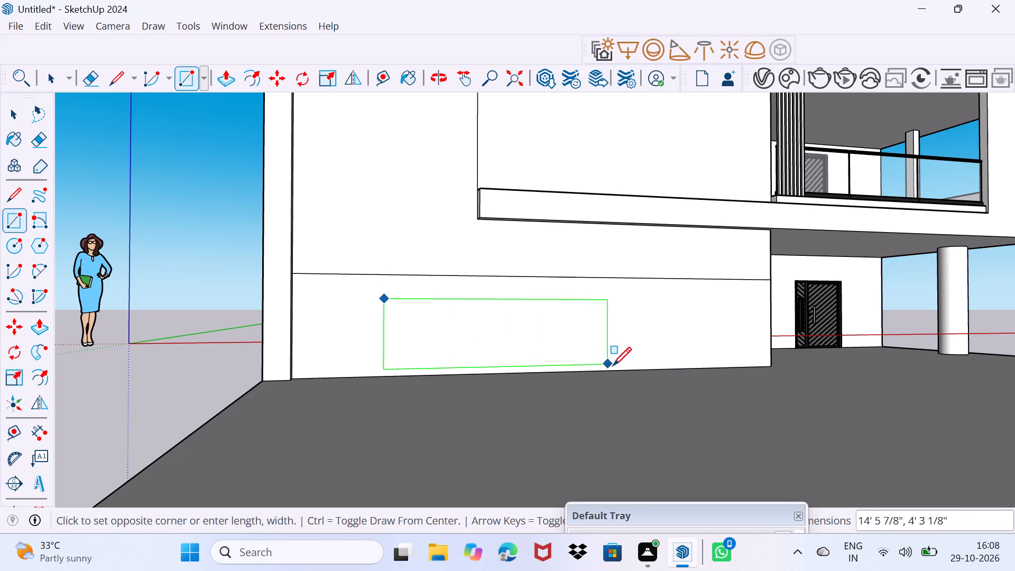
click(678, 362)
key(space)
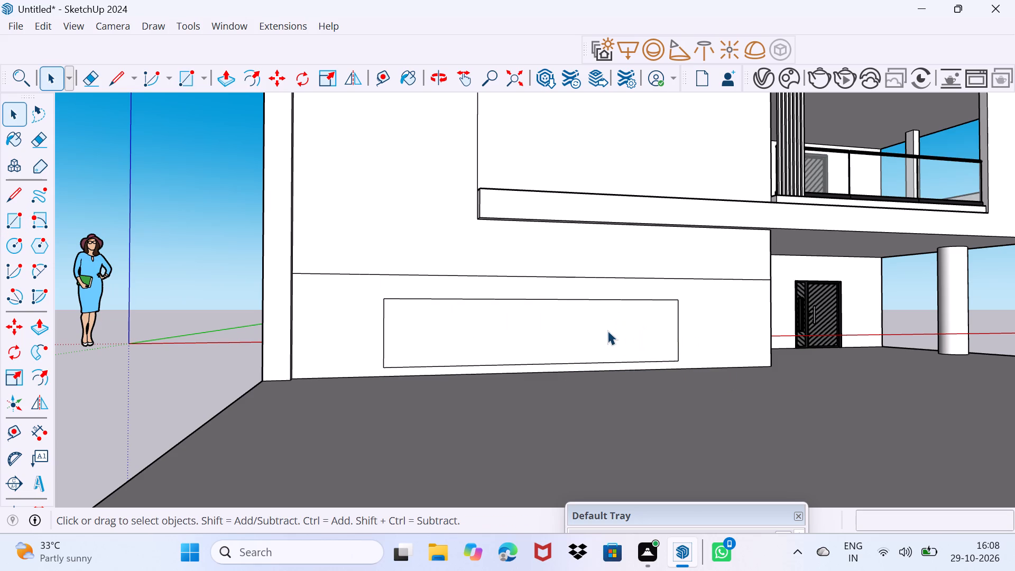
Push the long rectangle about 4 3/4" into the ground-floor front wall to form a recess.
click(601, 335)
middle_drag(602, 335, 540, 351)
scroll(540, 352, up, 3)
key(p)
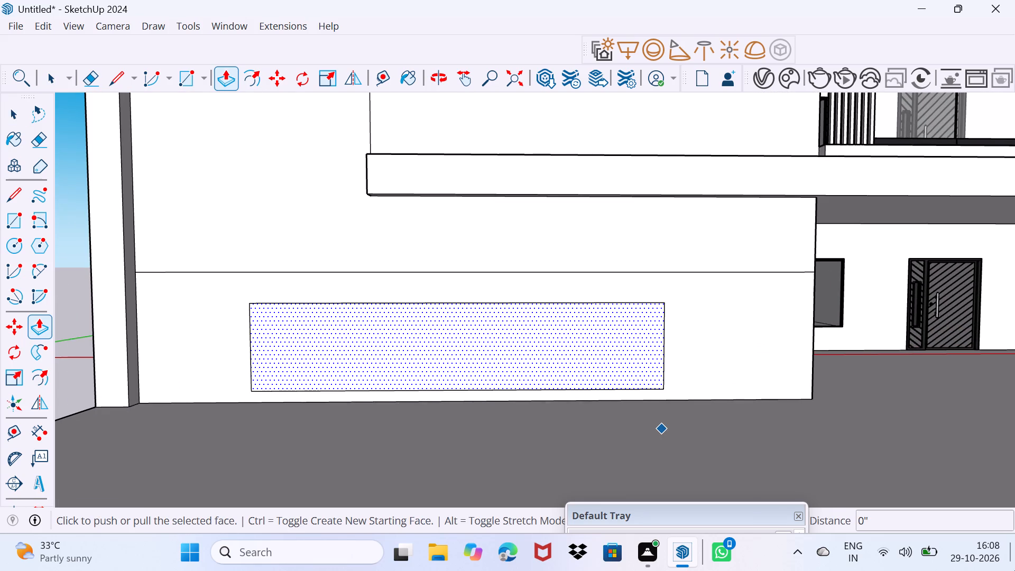
click(538, 337)
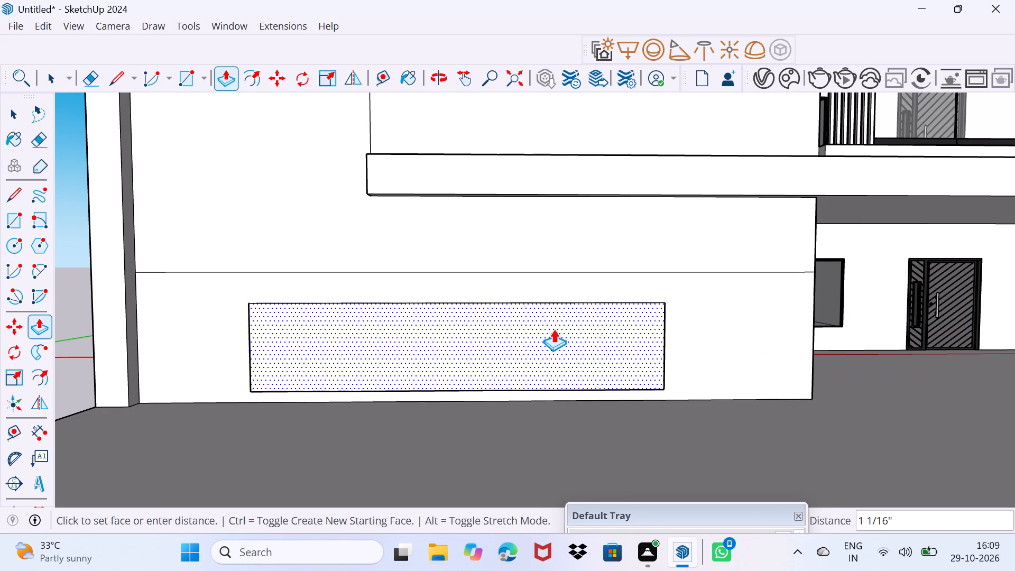
scroll(548, 333, up, 3)
middle_drag(549, 334, 472, 354)
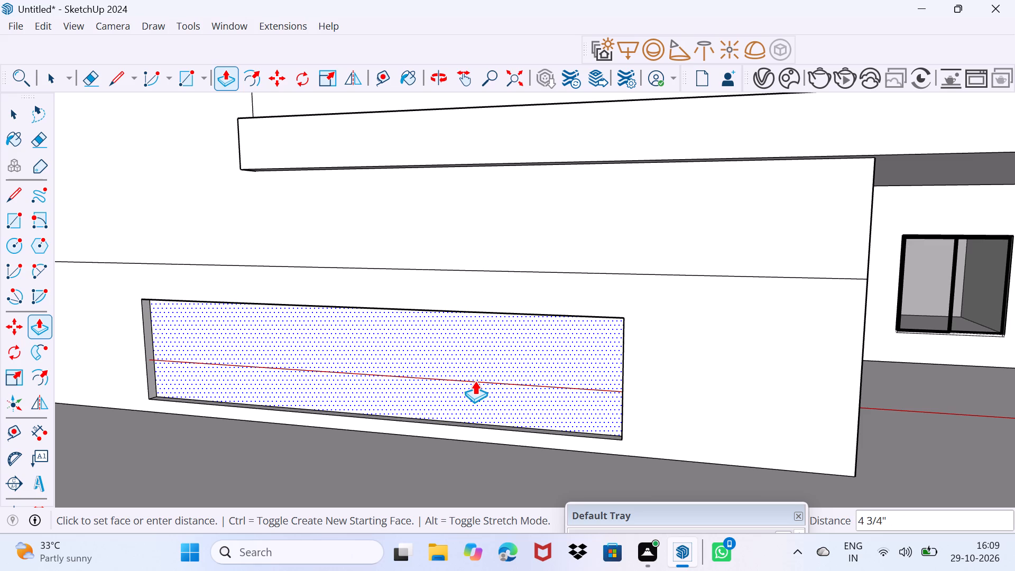
click(475, 381)
key(space)
drag(464, 397, 543, 352)
middle_drag(485, 366, 547, 374)
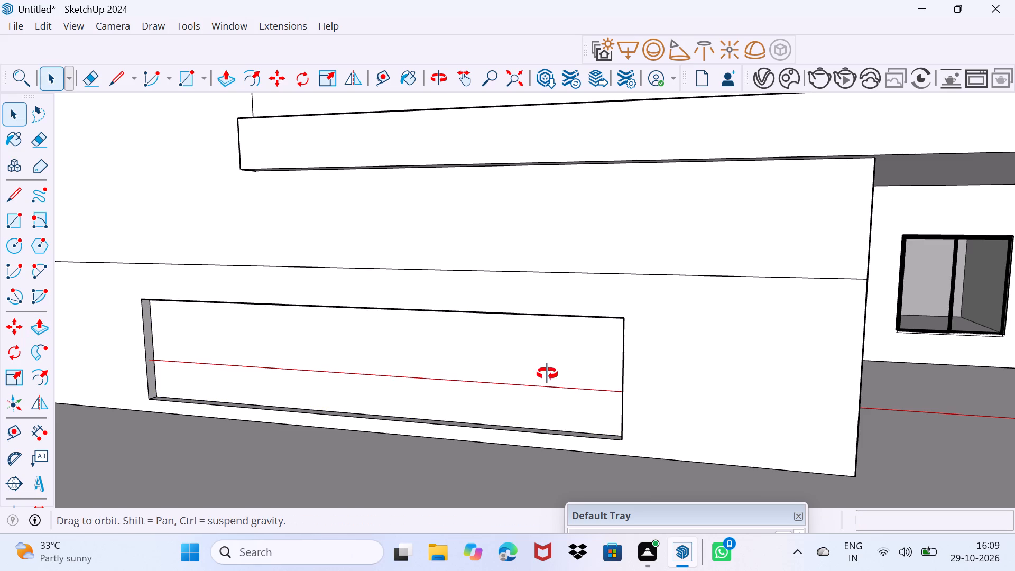
middle_drag(547, 374, 682, 358)
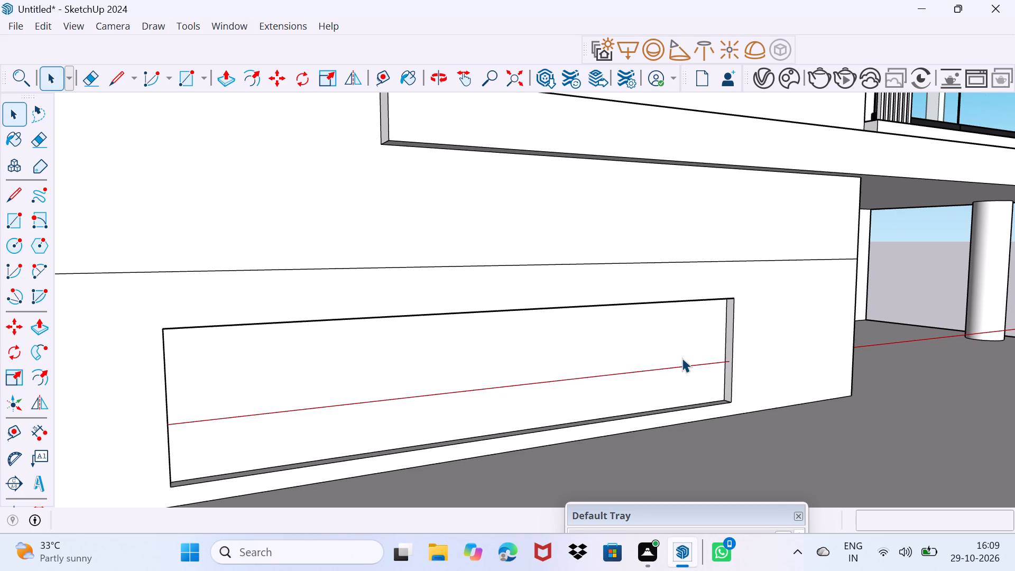
Draw an upright rectangle about 4' 3" by 5' 11" on the upper-floor wall beside the balcony's vertical slats.
scroll(756, 333, down, 4)
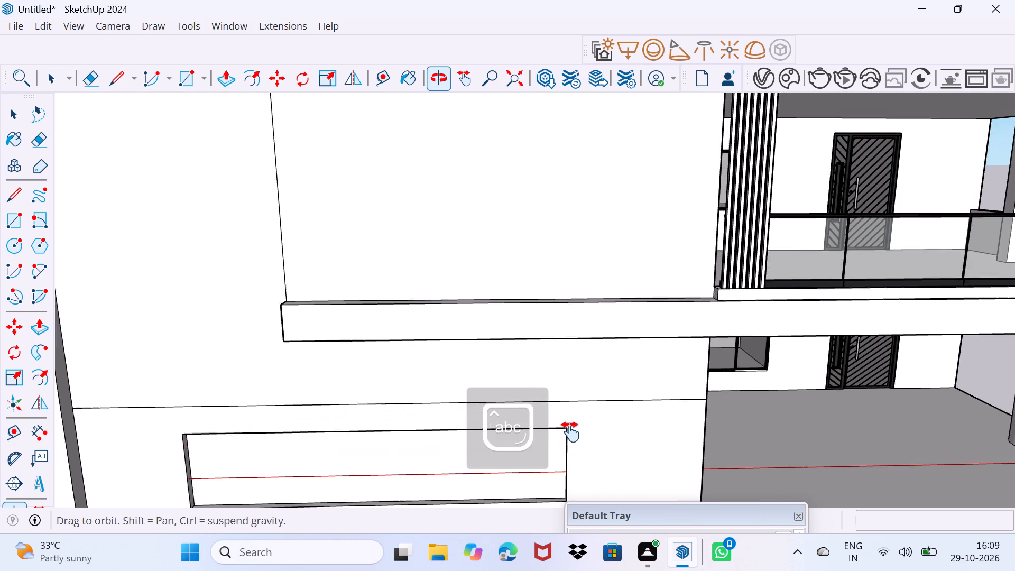
middle_drag(608, 381, 648, 336)
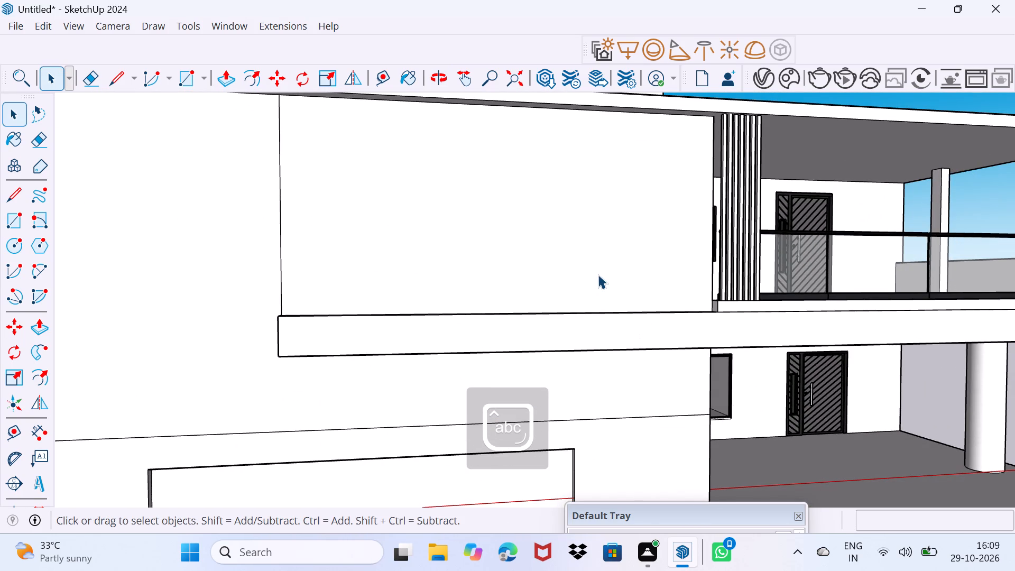
key(r)
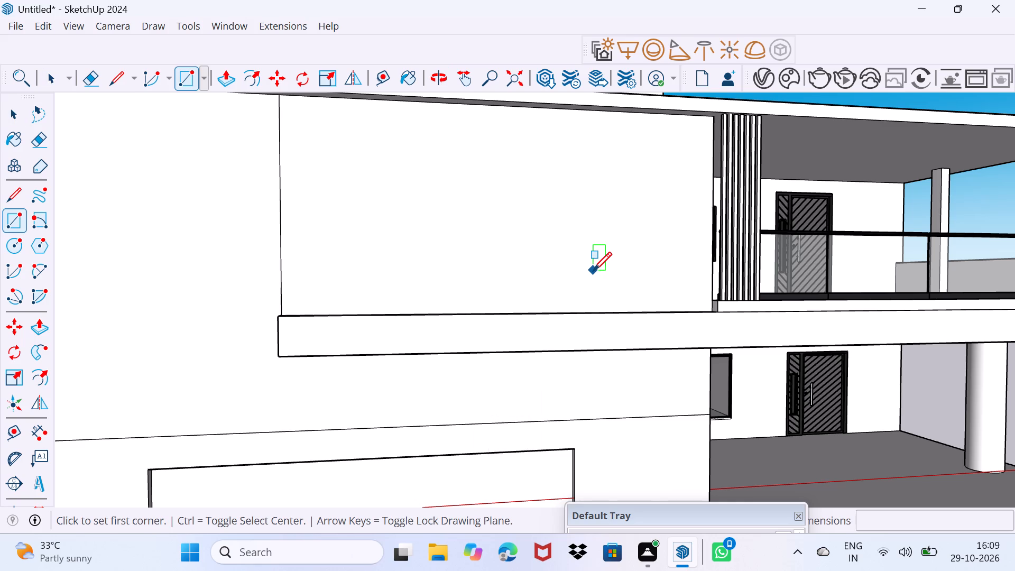
click(537, 141)
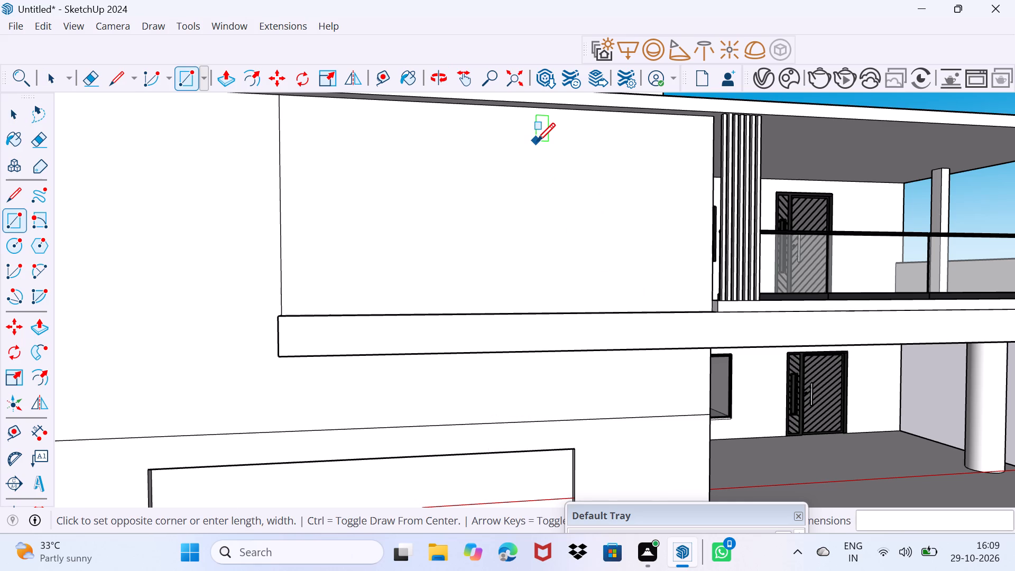
click(620, 262)
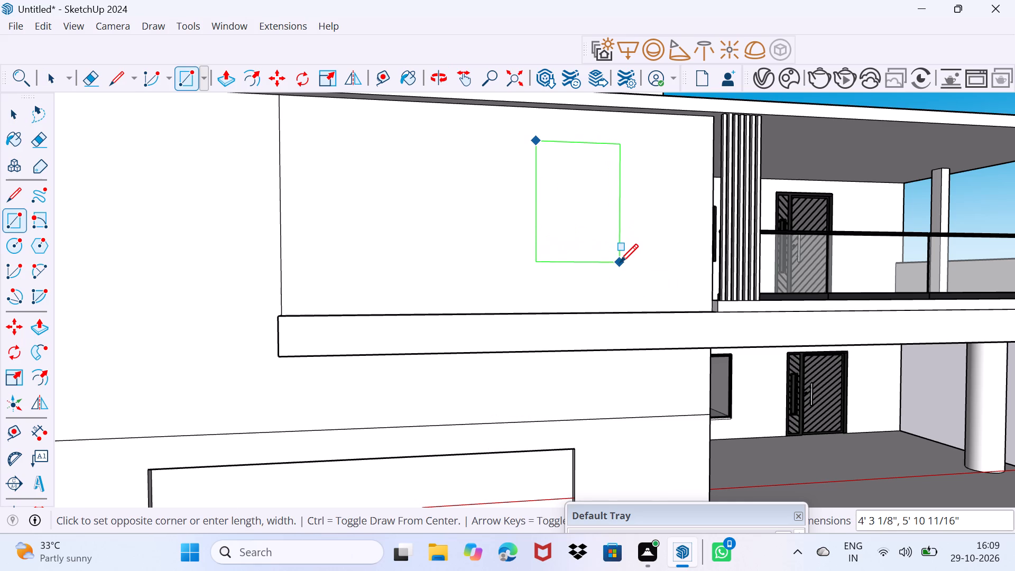
Offset the upper-floor rectangle's outline inward by about 5 11/16" to form a frame border.
click(34, 372)
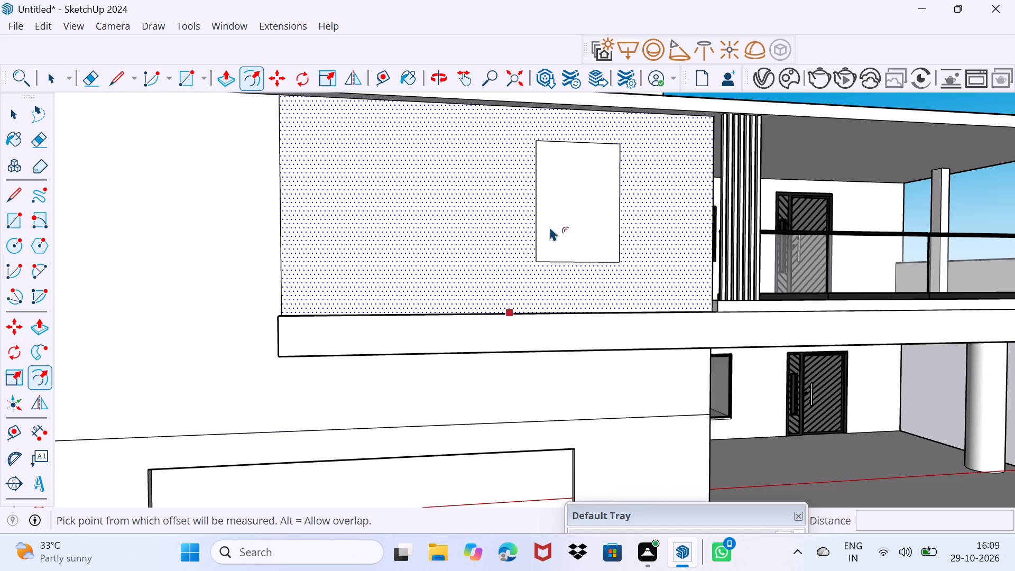
click(545, 219)
click(546, 219)
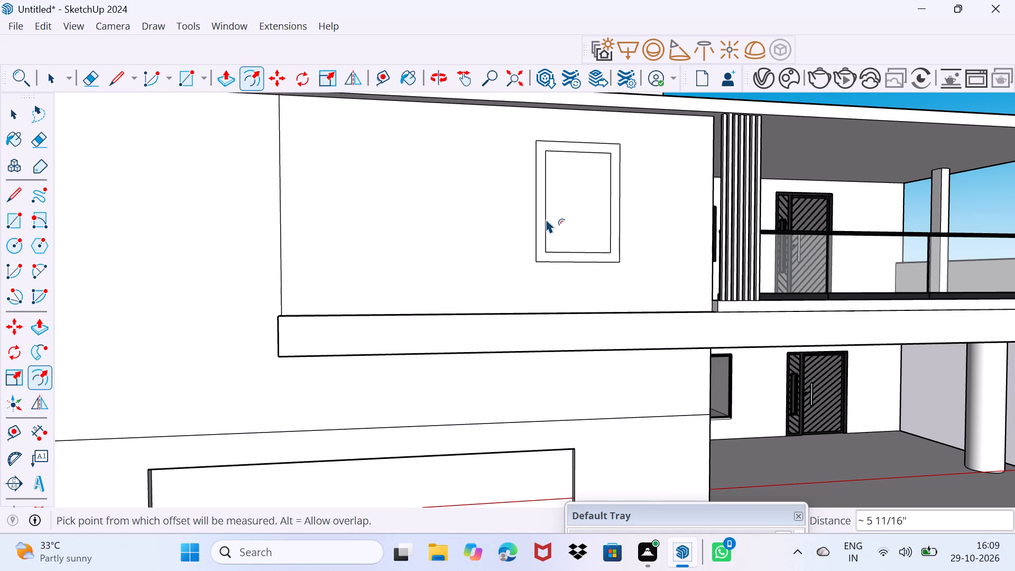
key(space)
Pull the frame border of the upper-floor rectangle outward about 1' 1" from the wall.
click(550, 256)
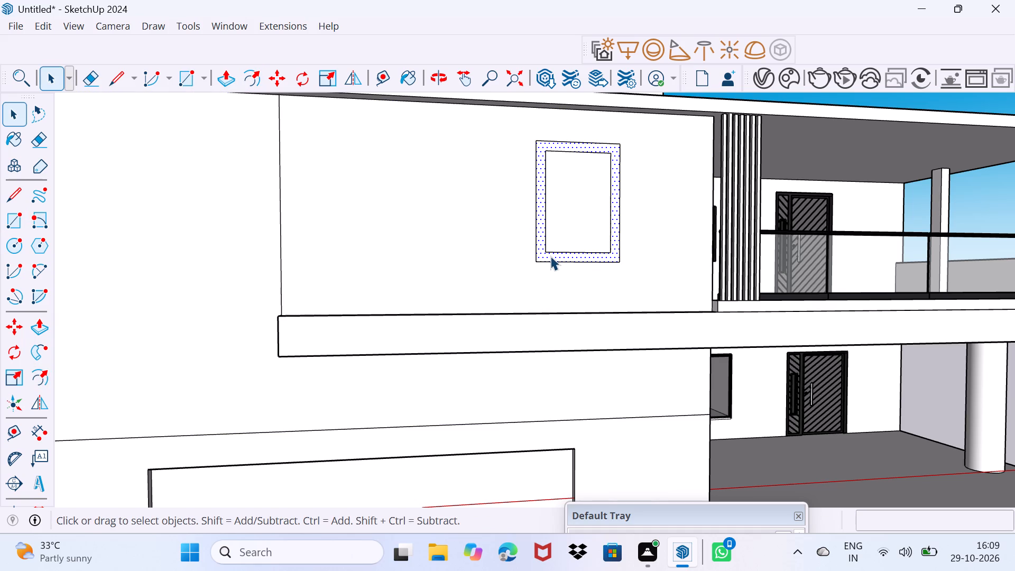
key(p)
click(550, 256)
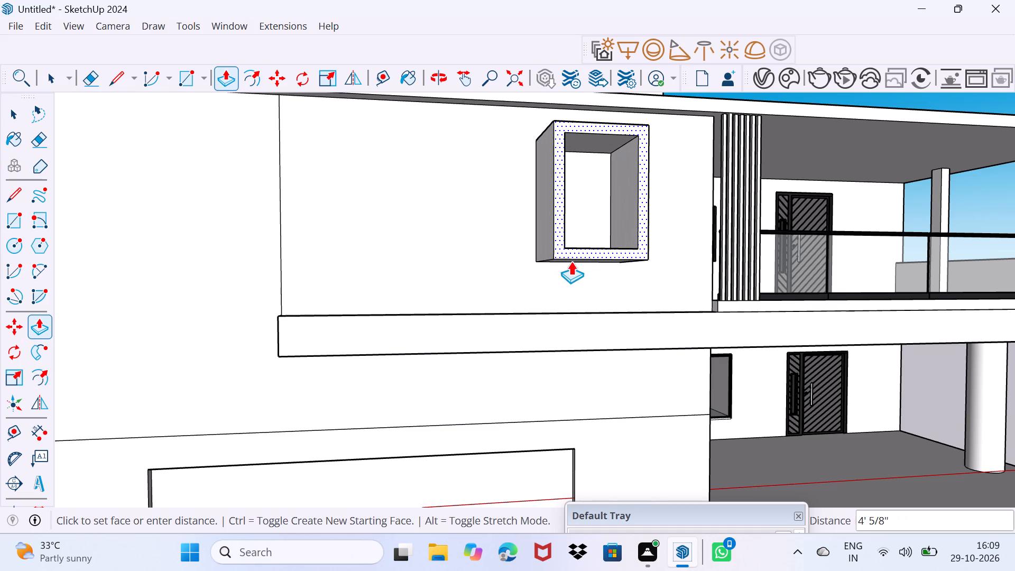
click(556, 263)
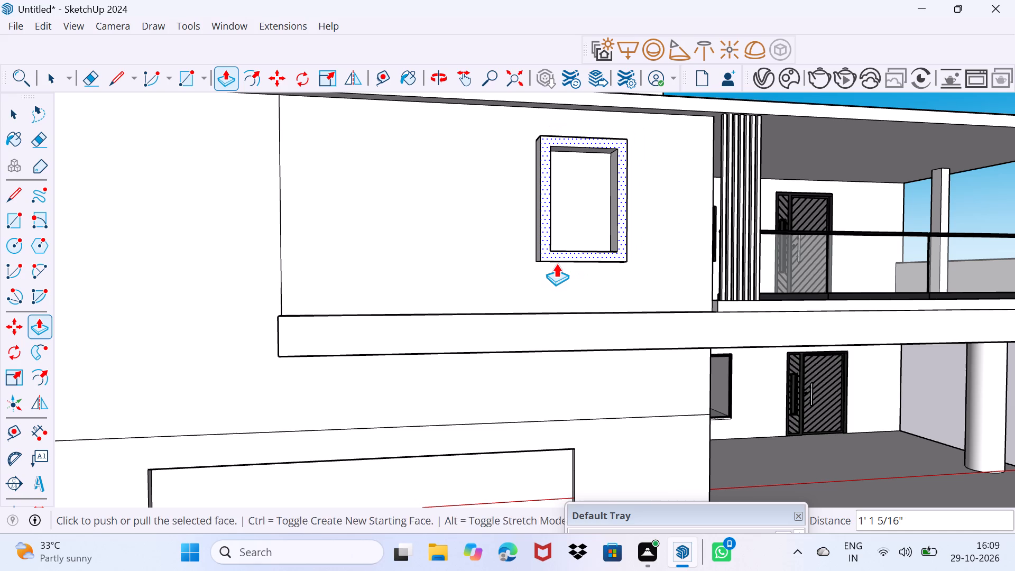
key(space)
drag(492, 266, 520, 241)
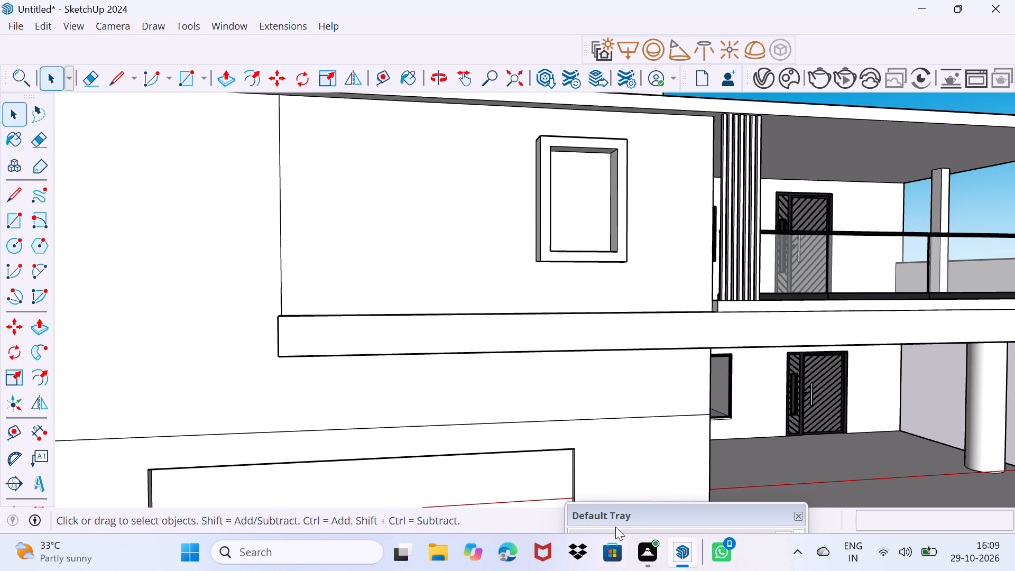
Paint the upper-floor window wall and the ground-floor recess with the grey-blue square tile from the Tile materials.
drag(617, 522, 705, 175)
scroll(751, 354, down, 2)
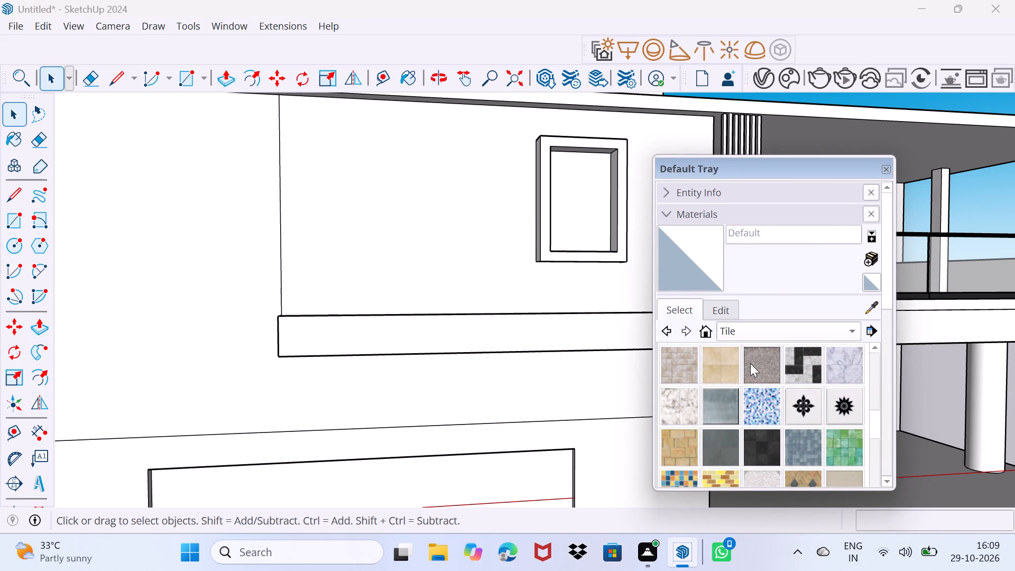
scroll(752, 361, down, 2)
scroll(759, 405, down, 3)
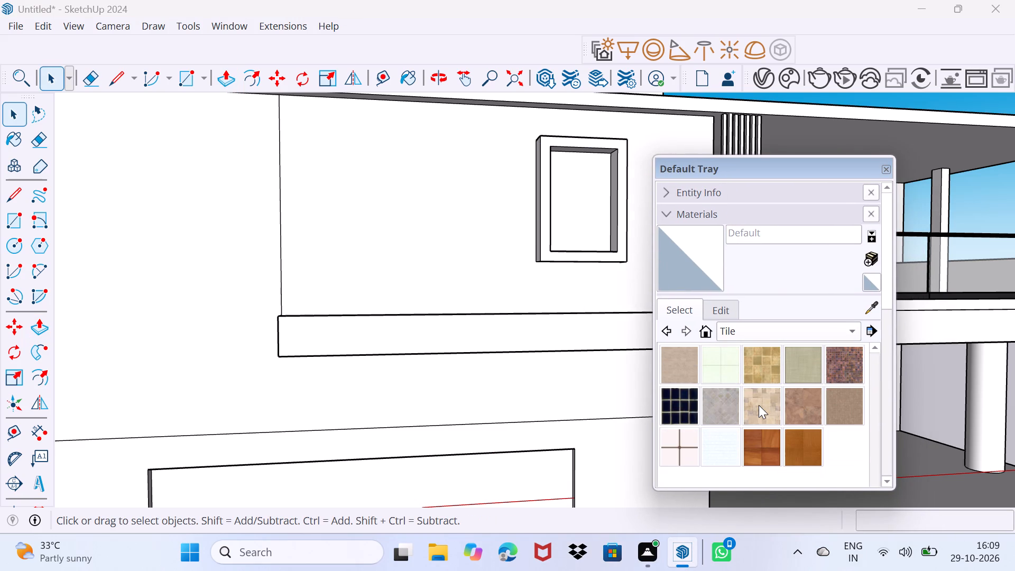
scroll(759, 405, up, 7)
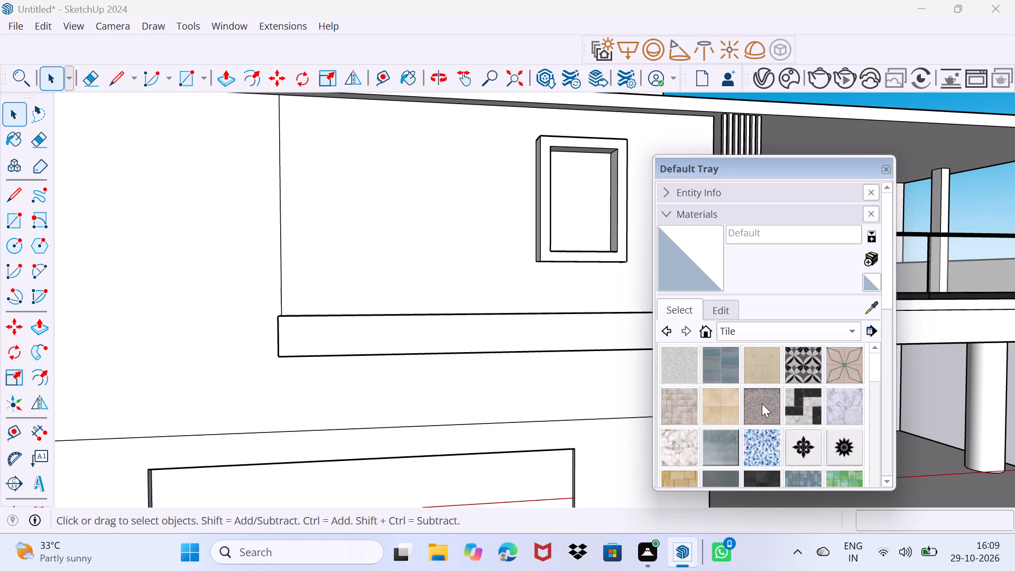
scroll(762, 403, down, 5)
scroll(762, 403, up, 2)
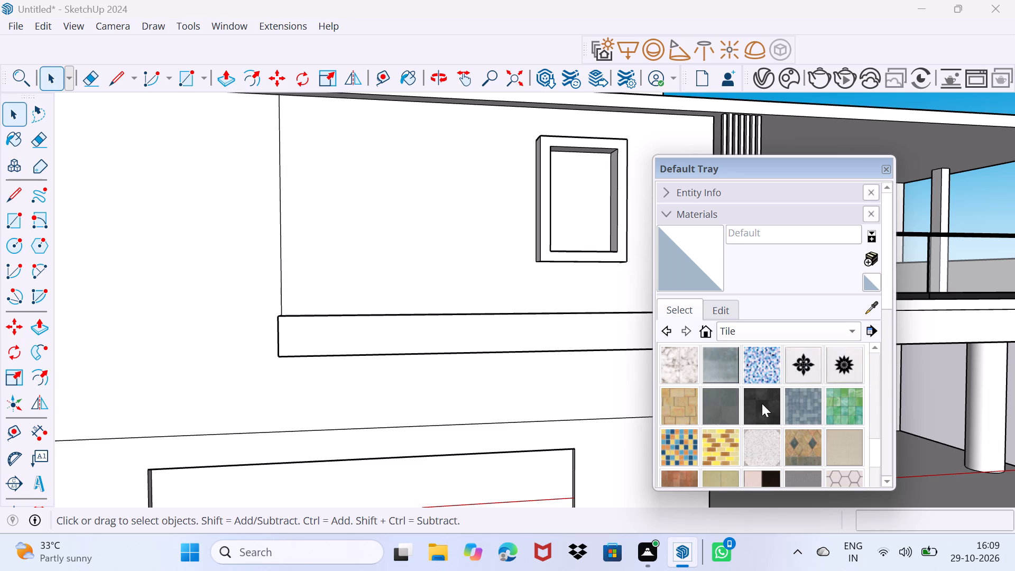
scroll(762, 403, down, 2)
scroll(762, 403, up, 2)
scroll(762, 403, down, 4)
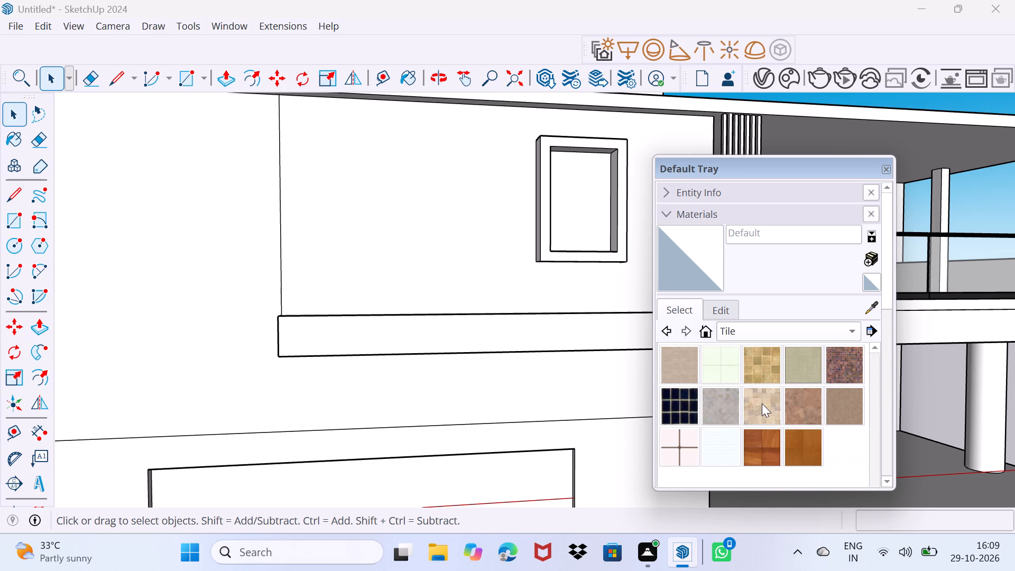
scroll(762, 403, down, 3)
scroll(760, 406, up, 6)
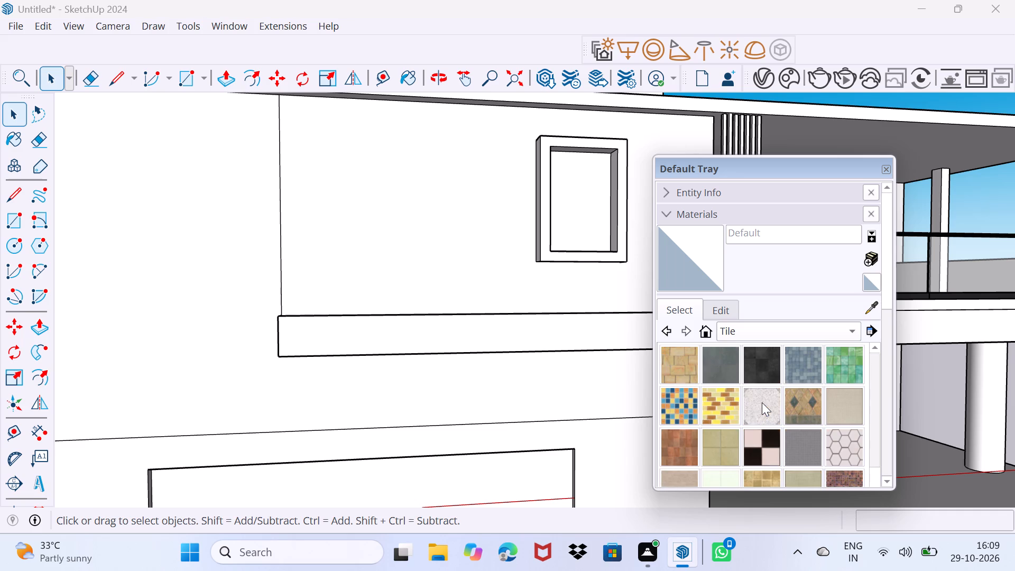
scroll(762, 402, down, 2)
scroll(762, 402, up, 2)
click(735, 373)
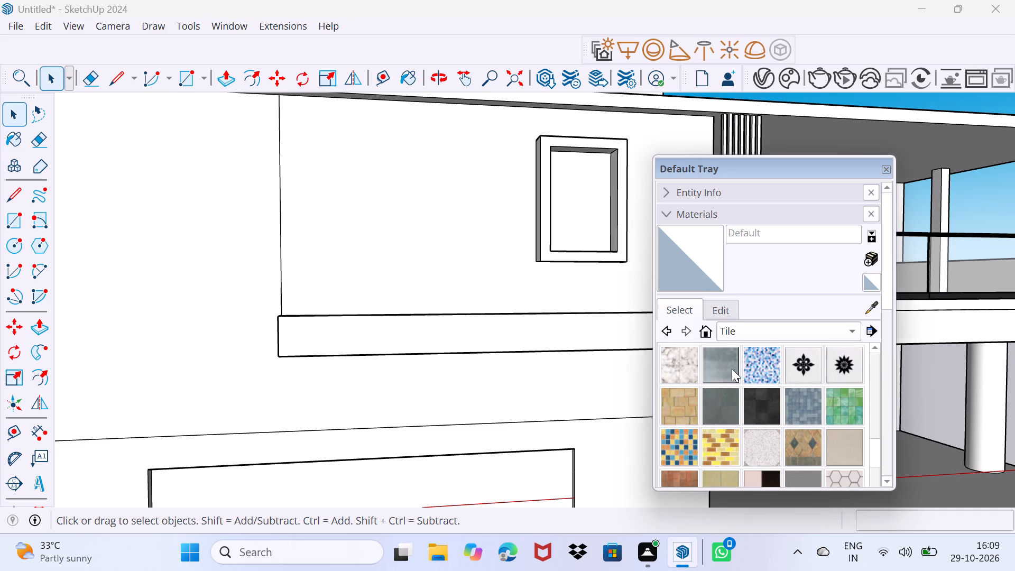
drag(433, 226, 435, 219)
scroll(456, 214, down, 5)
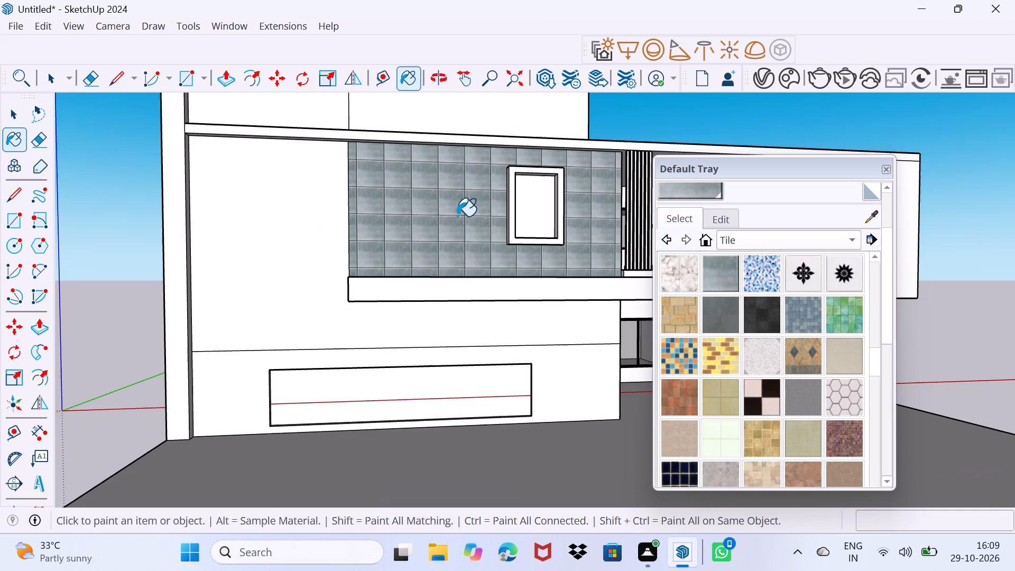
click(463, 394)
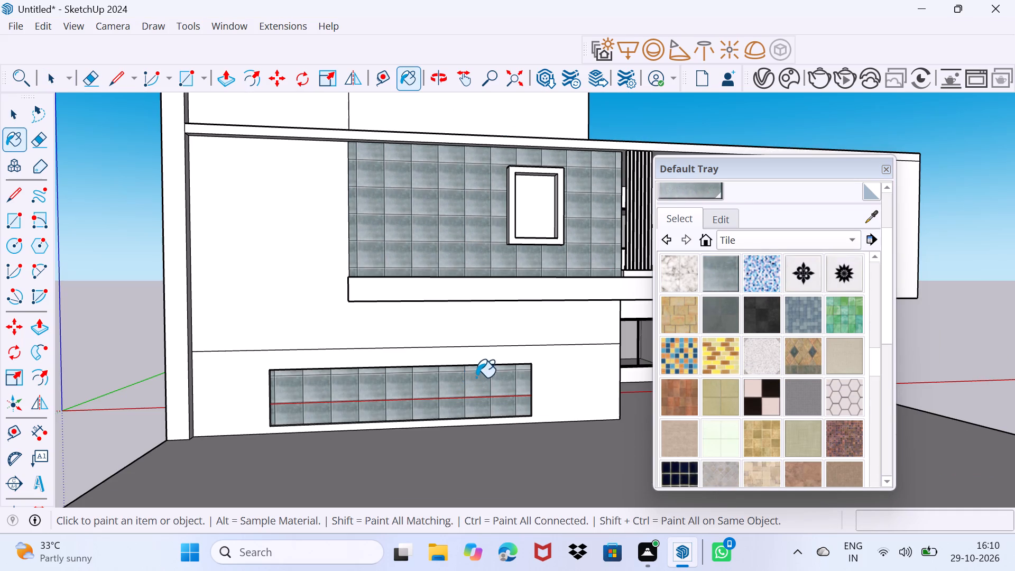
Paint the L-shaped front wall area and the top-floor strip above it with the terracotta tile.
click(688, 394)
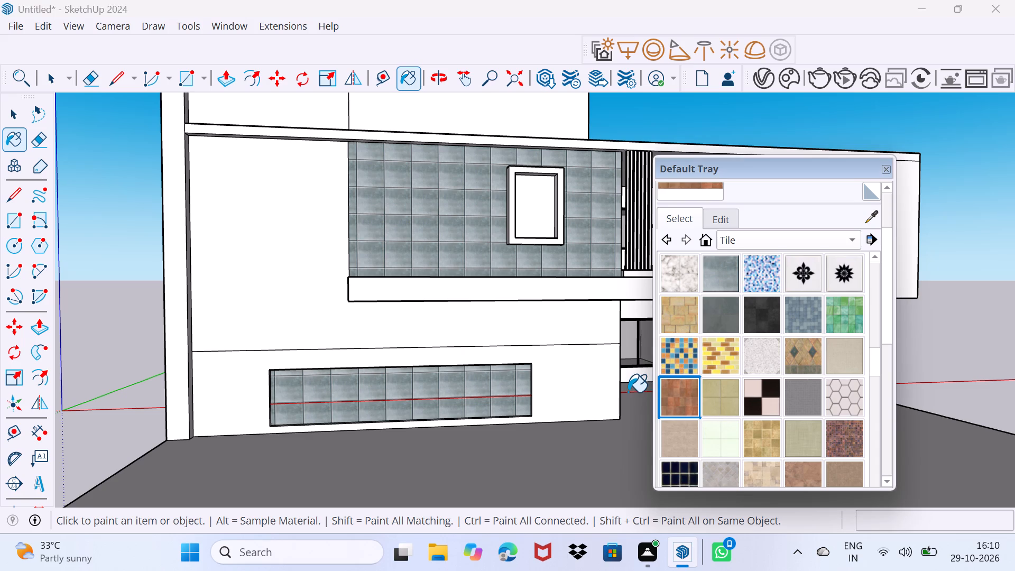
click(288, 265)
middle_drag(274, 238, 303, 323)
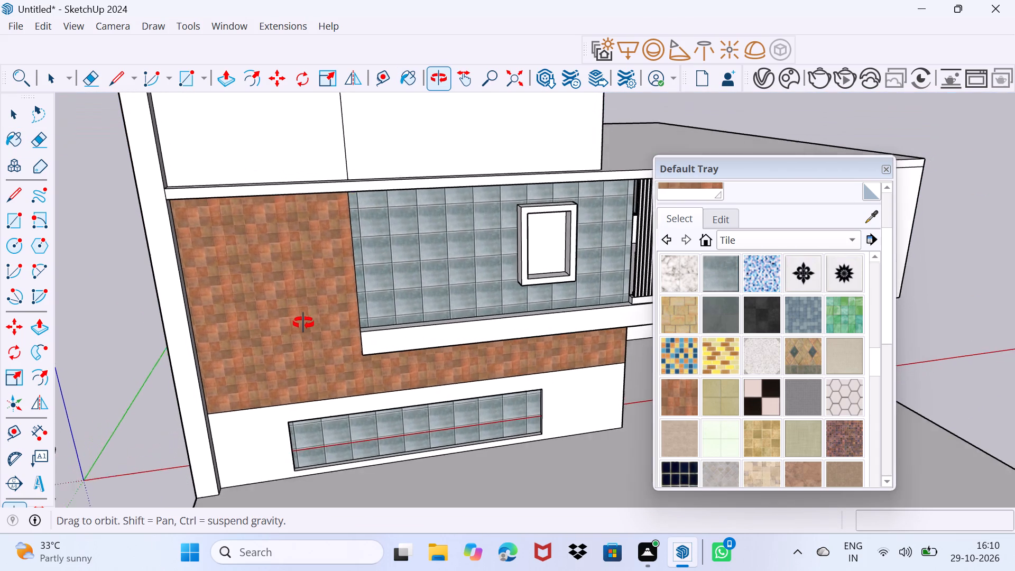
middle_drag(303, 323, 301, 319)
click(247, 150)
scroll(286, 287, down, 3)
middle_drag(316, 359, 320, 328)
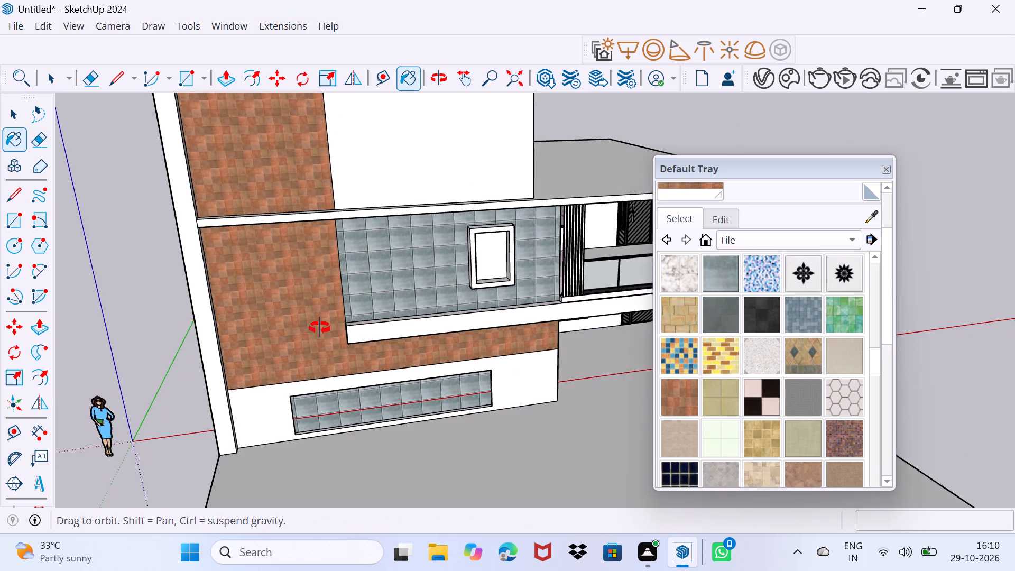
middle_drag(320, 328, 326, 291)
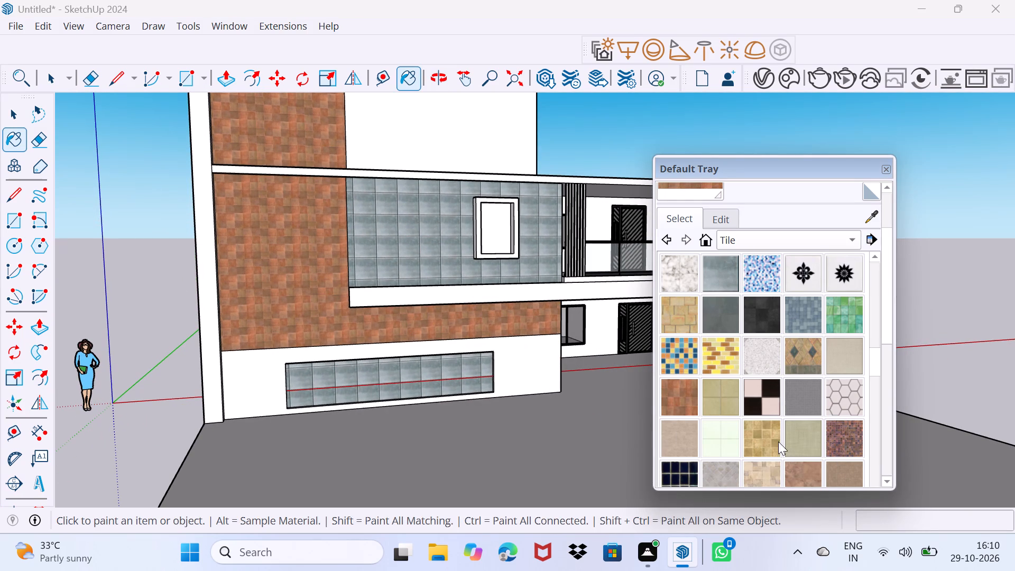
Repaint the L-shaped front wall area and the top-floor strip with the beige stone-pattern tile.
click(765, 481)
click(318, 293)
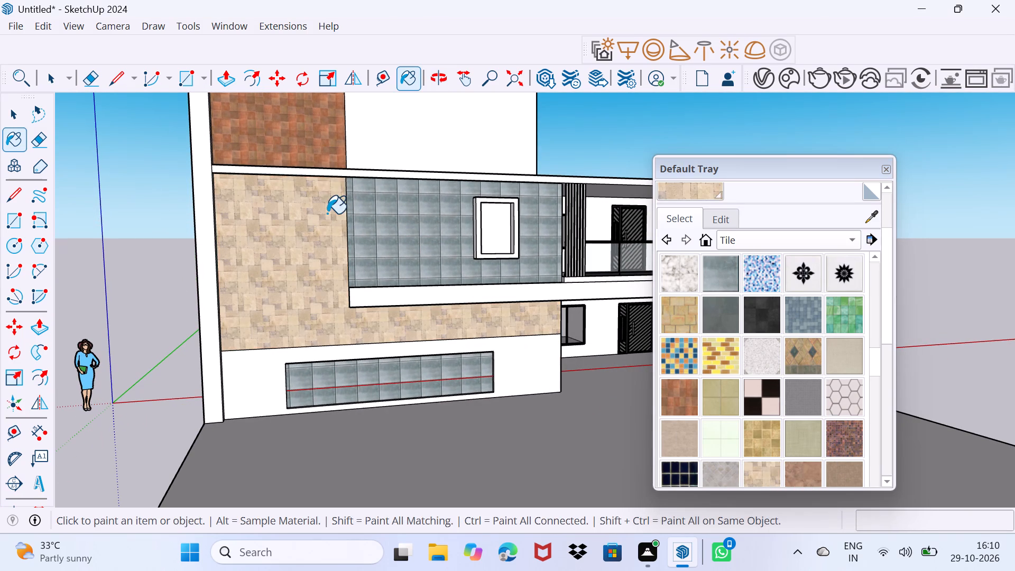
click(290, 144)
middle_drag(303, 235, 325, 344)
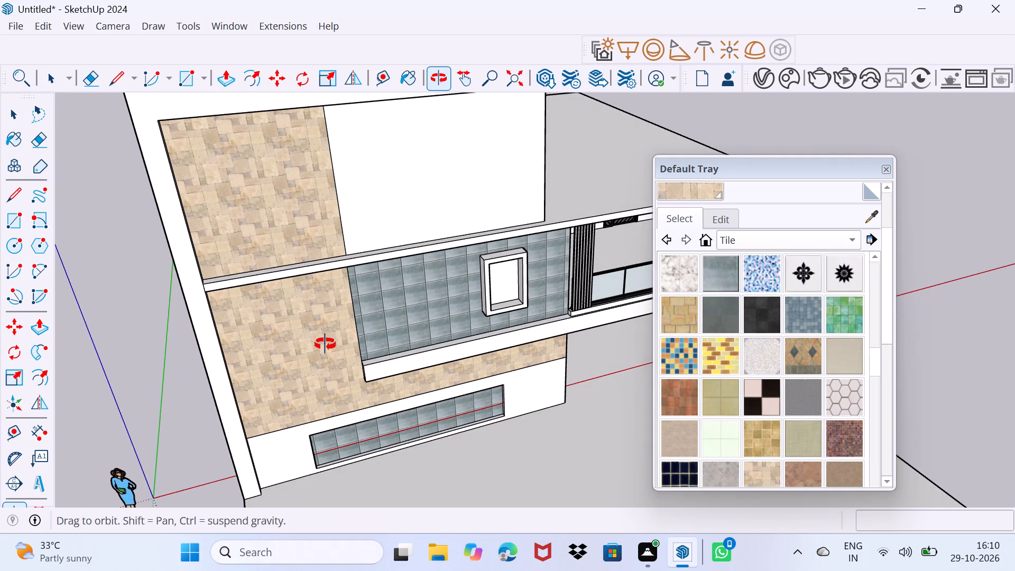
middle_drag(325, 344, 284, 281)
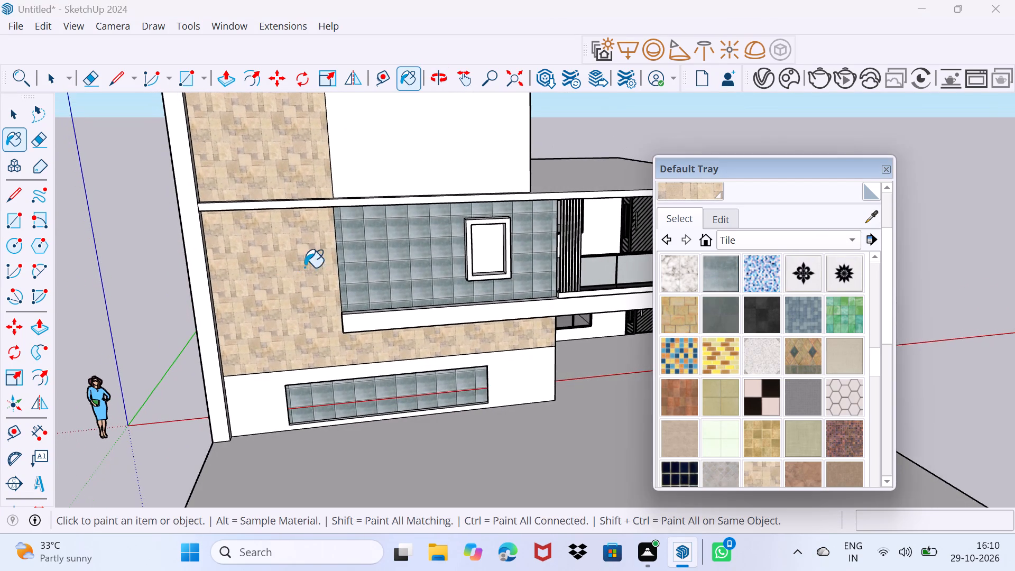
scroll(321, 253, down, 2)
Examine the tiled front facade across all floors from several angles.
key(space)
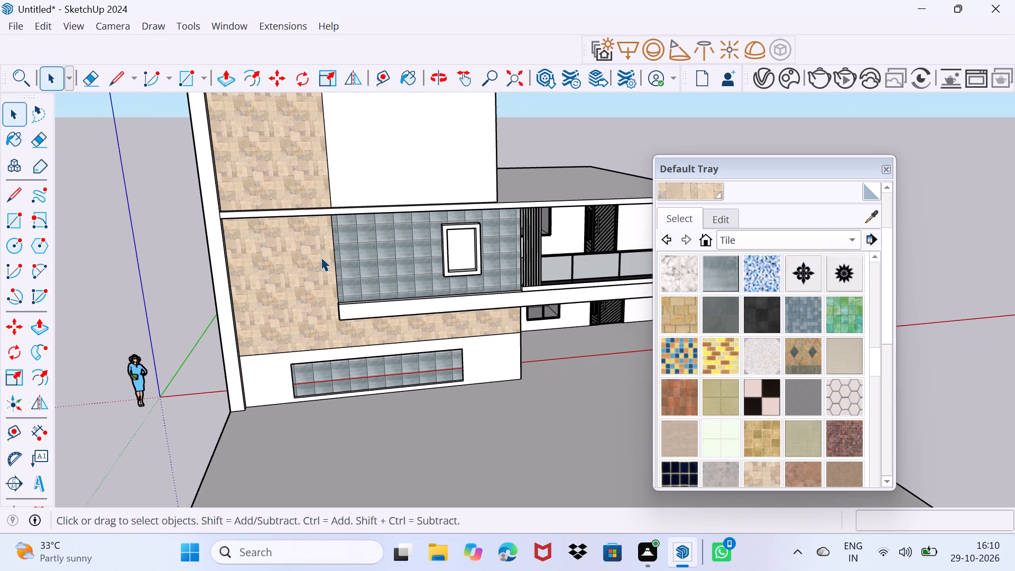
middle_drag(346, 297, 352, 246)
scroll(378, 323, up, 3)
middle_drag(373, 342, 288, 397)
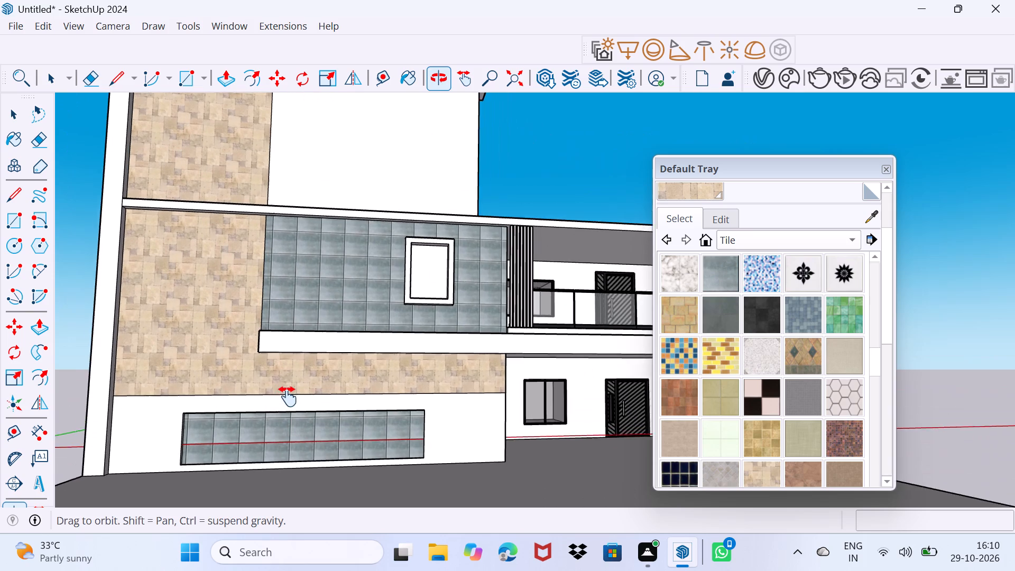
middle_drag(288, 397, 281, 405)
drag(743, 170, 605, 449)
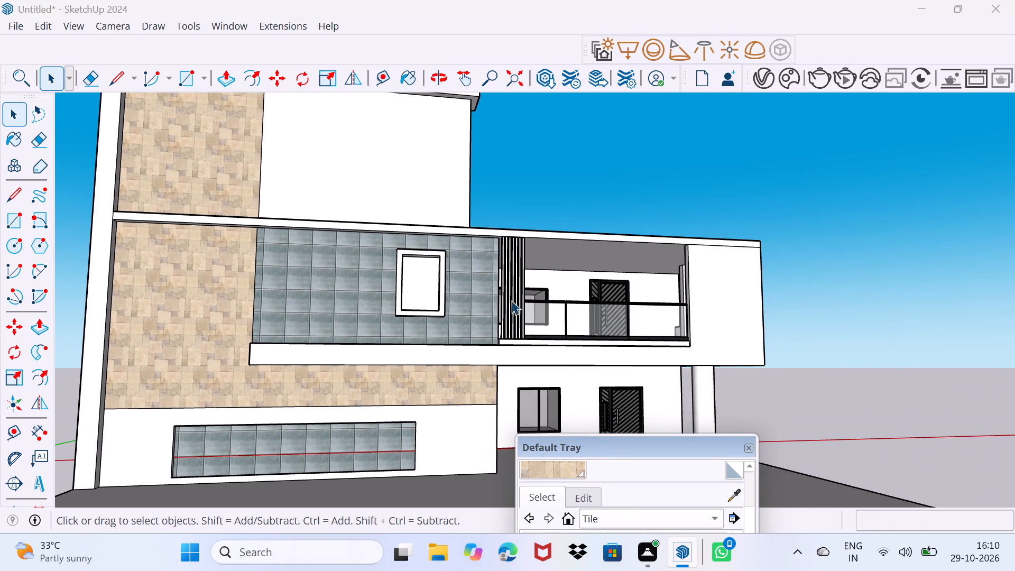
scroll(511, 300, down, 1)
shift+middle_drag(505, 256, 478, 348)
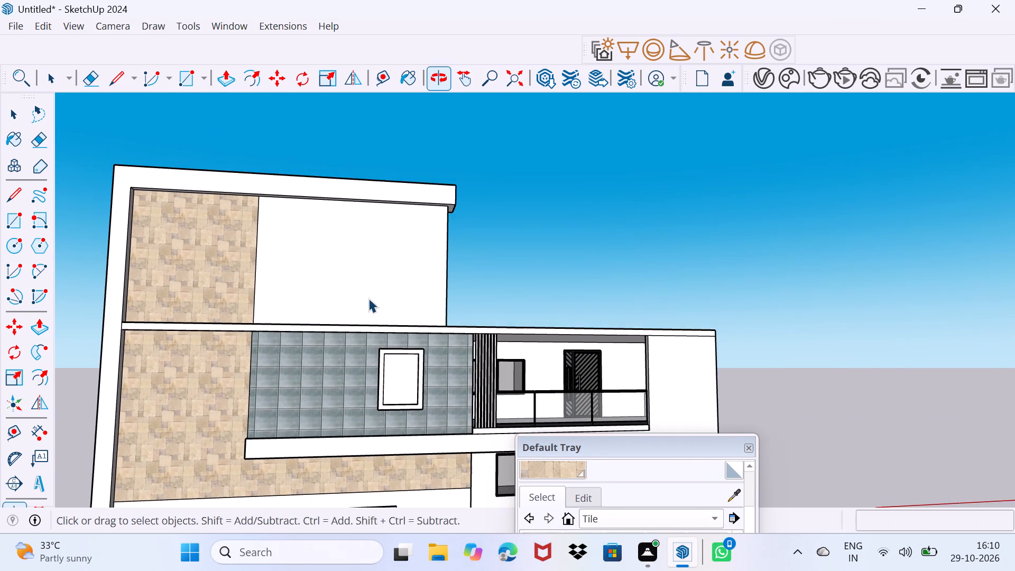
scroll(364, 283, up, 1)
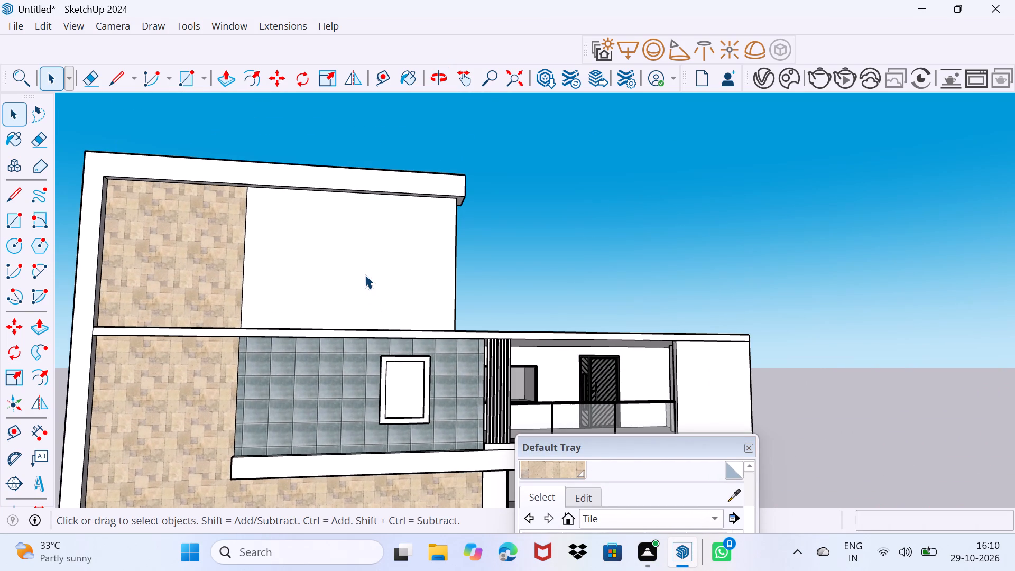
middle_drag(474, 360, 498, 290)
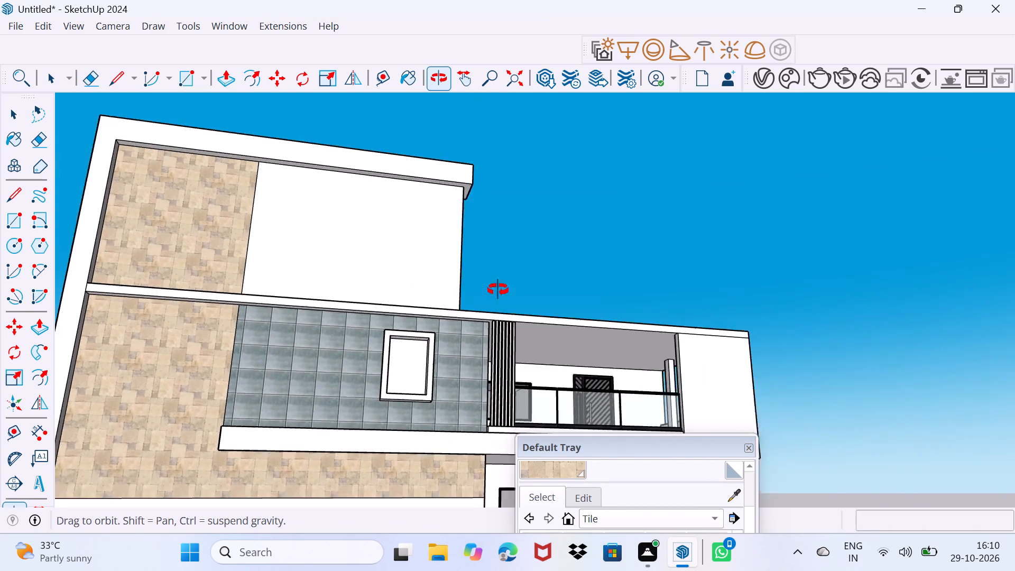
middle_drag(498, 290, 430, 305)
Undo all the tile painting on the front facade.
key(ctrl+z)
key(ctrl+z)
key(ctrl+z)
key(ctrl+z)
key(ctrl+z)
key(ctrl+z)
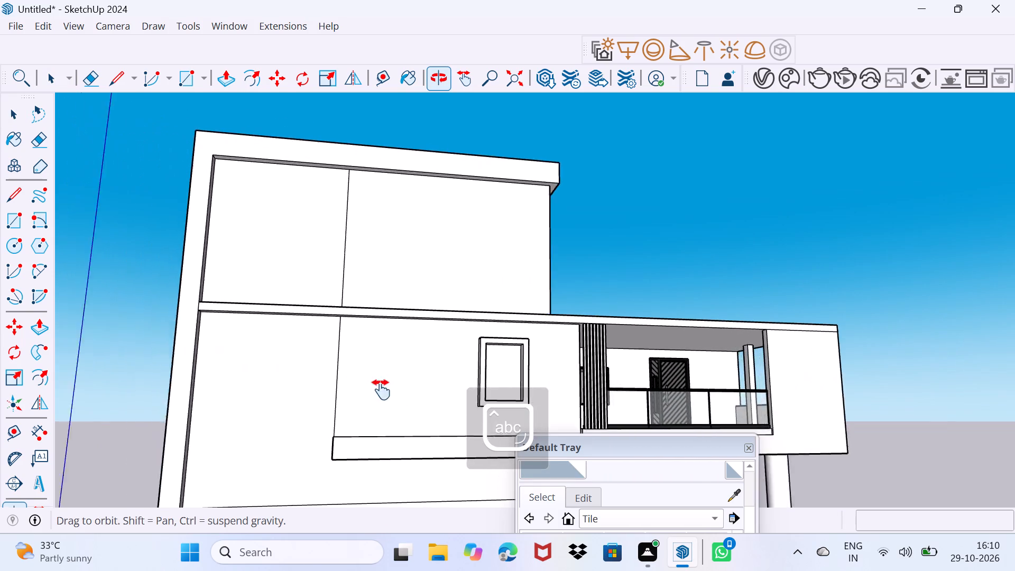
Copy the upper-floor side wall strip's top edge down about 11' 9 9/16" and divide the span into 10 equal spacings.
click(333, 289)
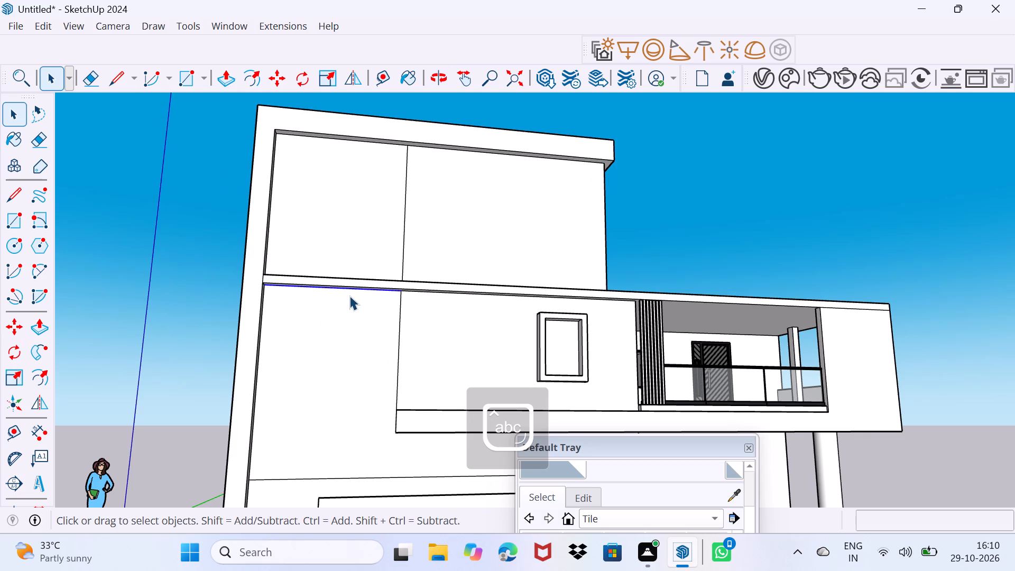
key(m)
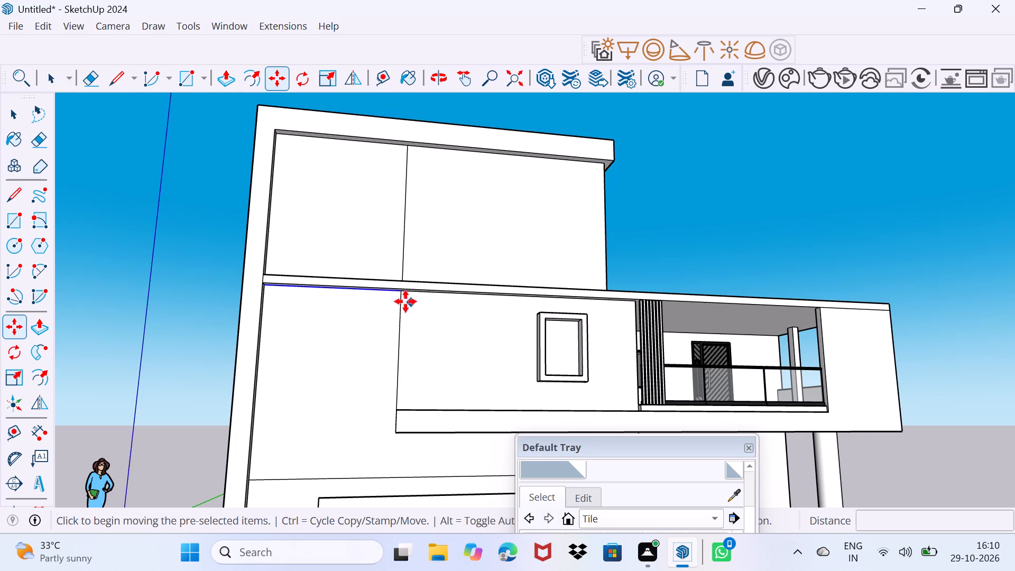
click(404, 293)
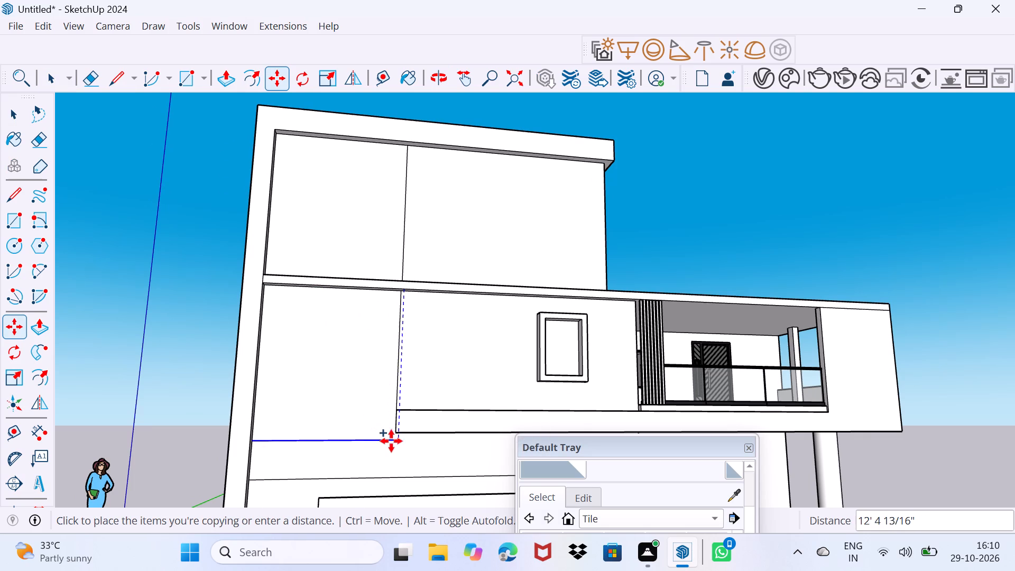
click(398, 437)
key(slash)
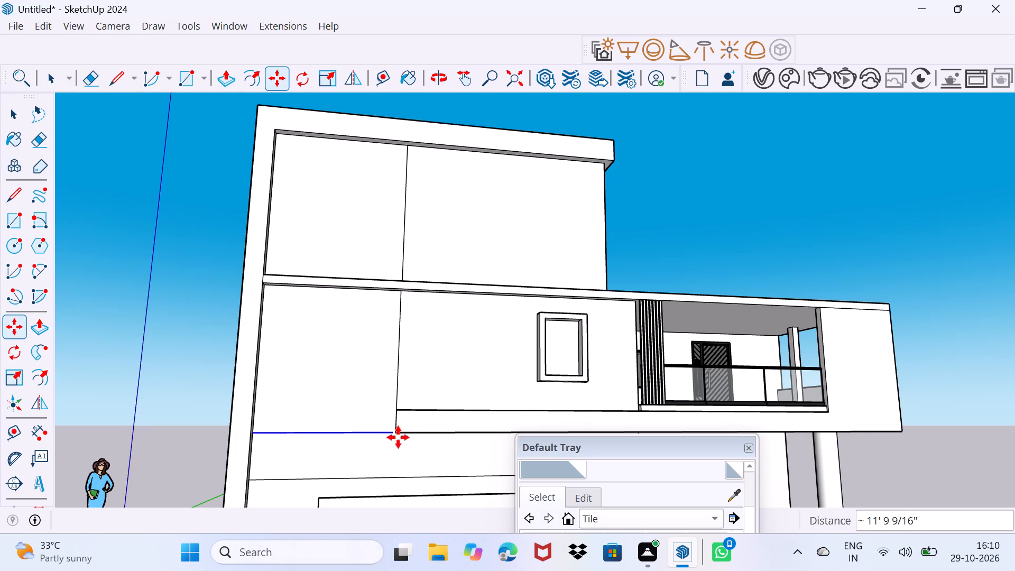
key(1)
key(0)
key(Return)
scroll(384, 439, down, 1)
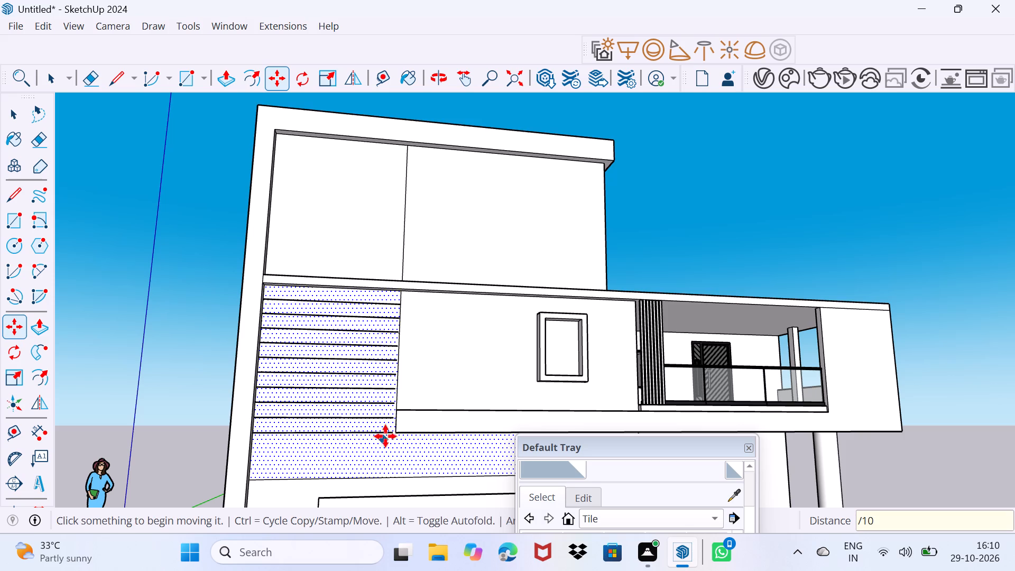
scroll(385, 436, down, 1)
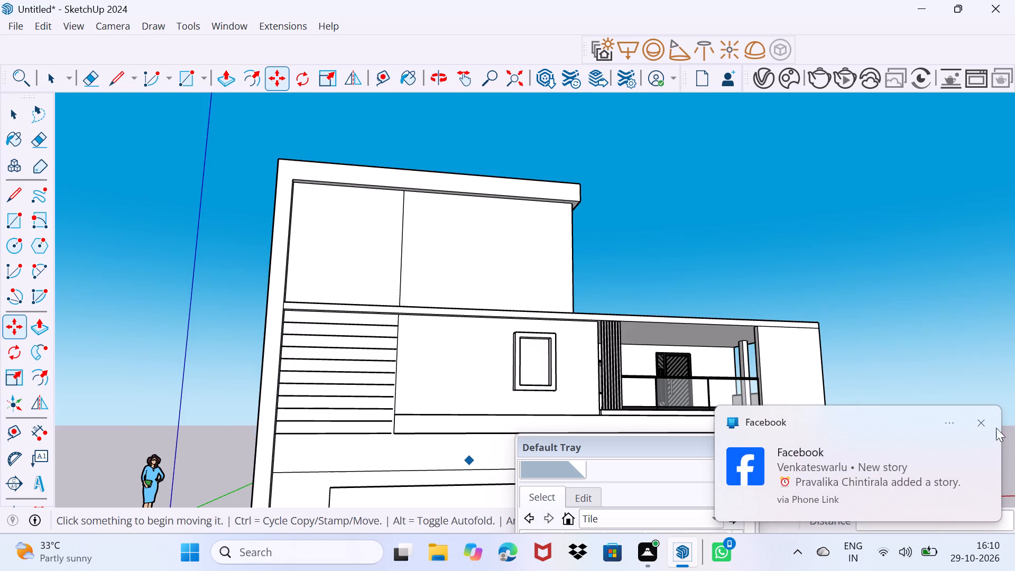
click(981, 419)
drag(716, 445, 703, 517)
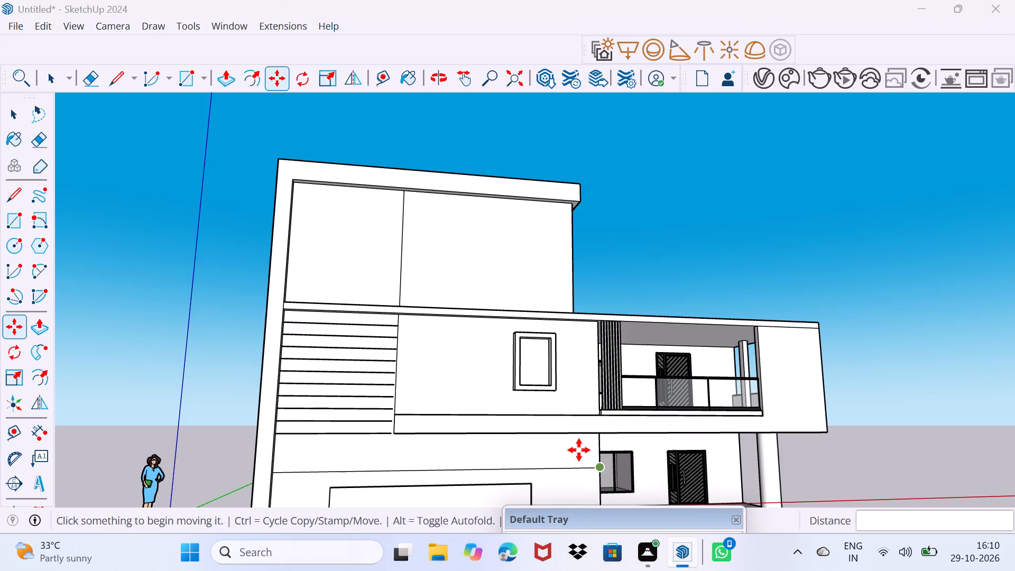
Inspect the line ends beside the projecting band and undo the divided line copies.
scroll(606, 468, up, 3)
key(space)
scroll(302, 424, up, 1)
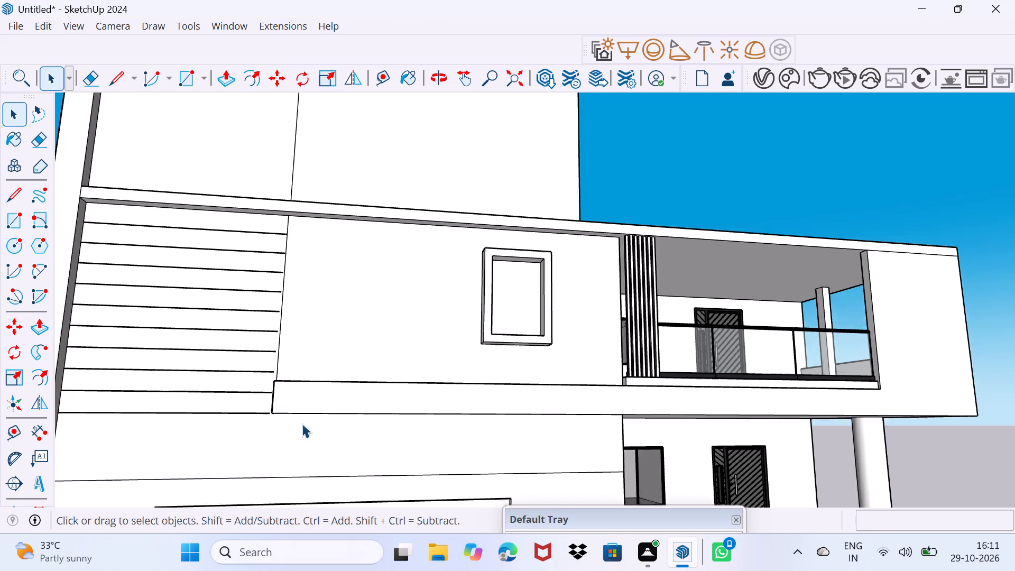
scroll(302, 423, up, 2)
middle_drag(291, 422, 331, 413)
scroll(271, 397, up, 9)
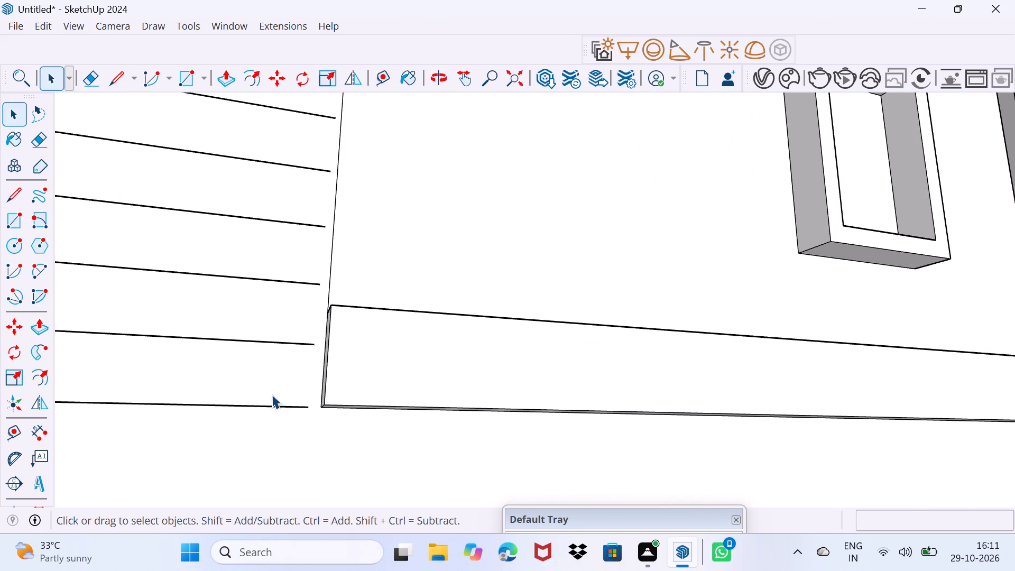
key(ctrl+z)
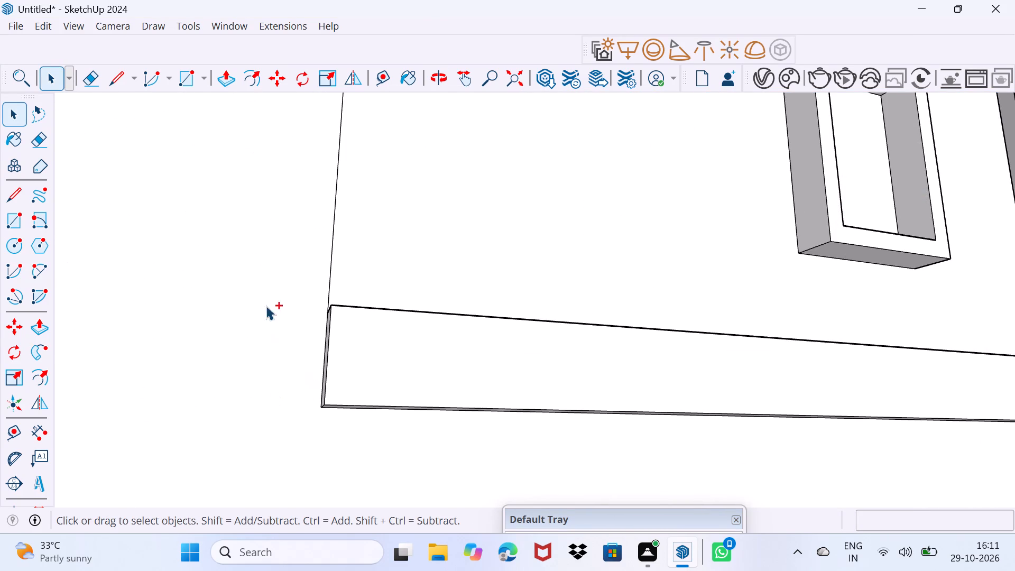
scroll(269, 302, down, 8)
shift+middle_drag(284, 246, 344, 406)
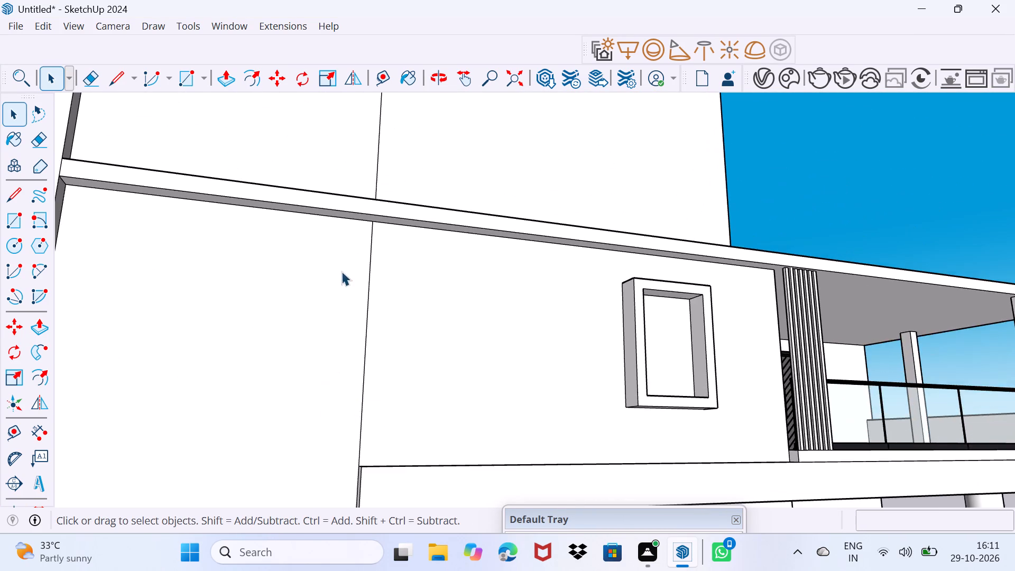
Copy the top edge of the wall strip on the window-frame level down about 11' 9 9/16" and divide the span into 10 equal spacings.
scroll(348, 248, up, 3)
click(371, 215)
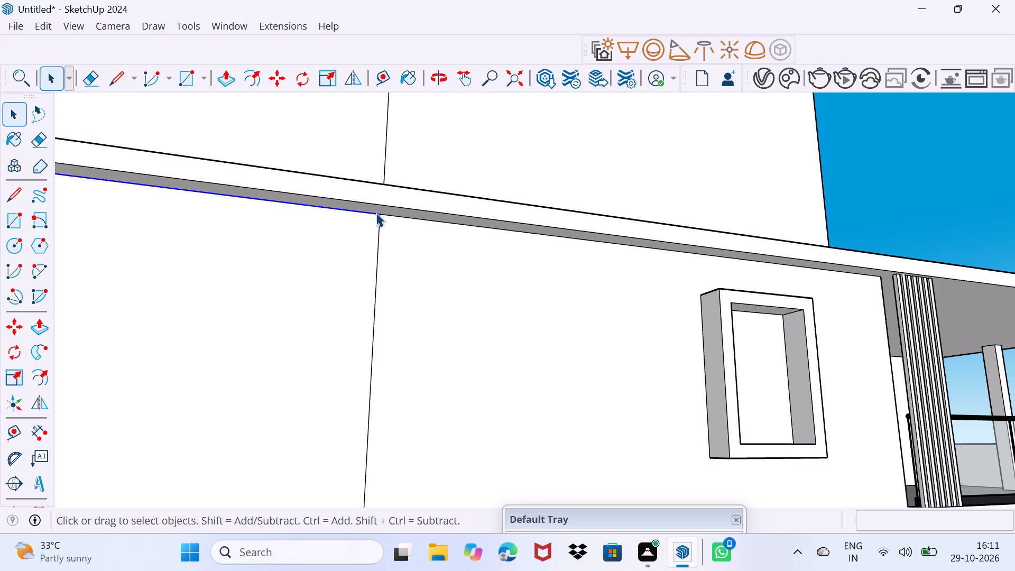
key(m)
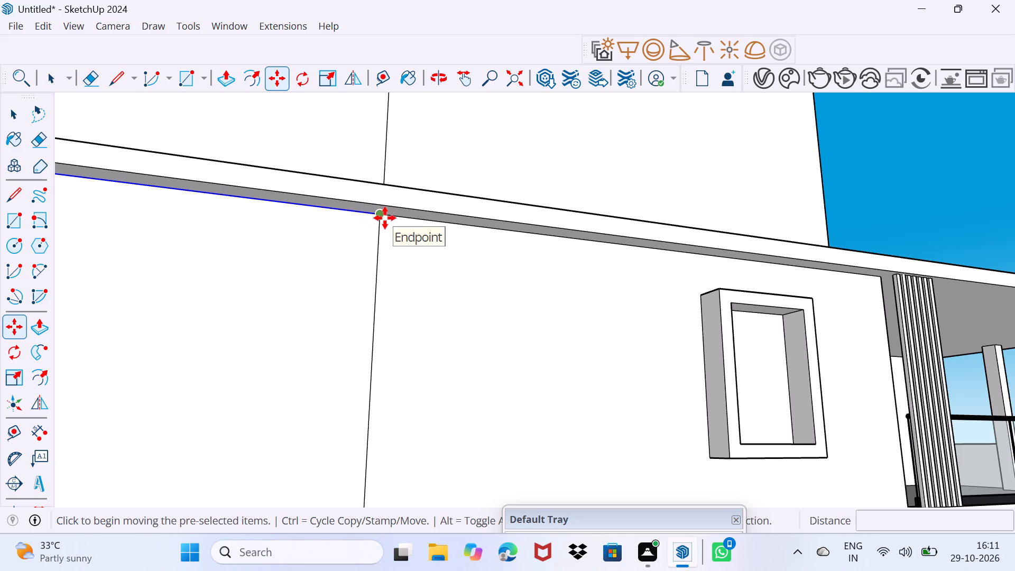
click(385, 218)
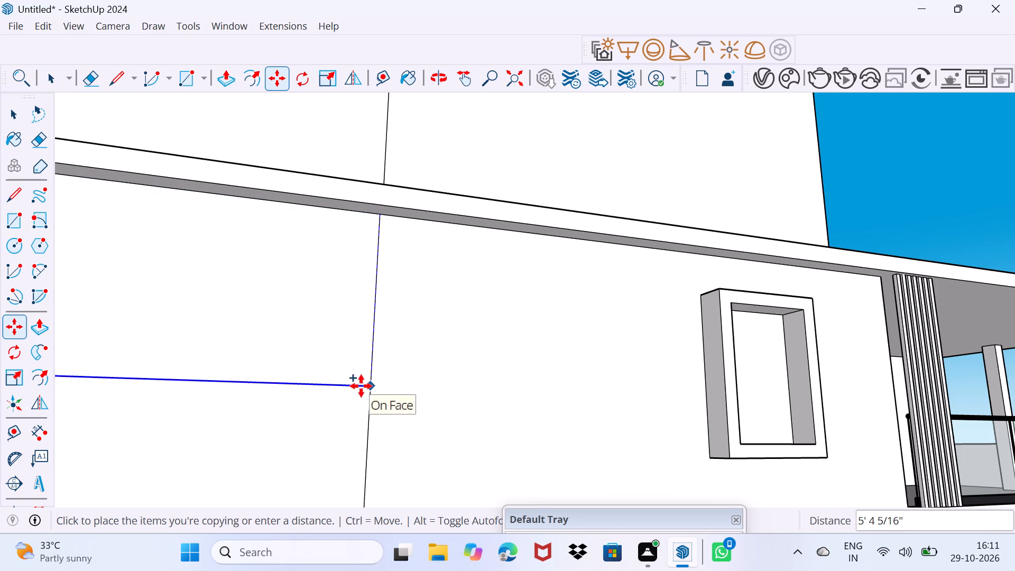
shift+middle_drag(361, 386, 411, 134)
scroll(405, 351, up, 3)
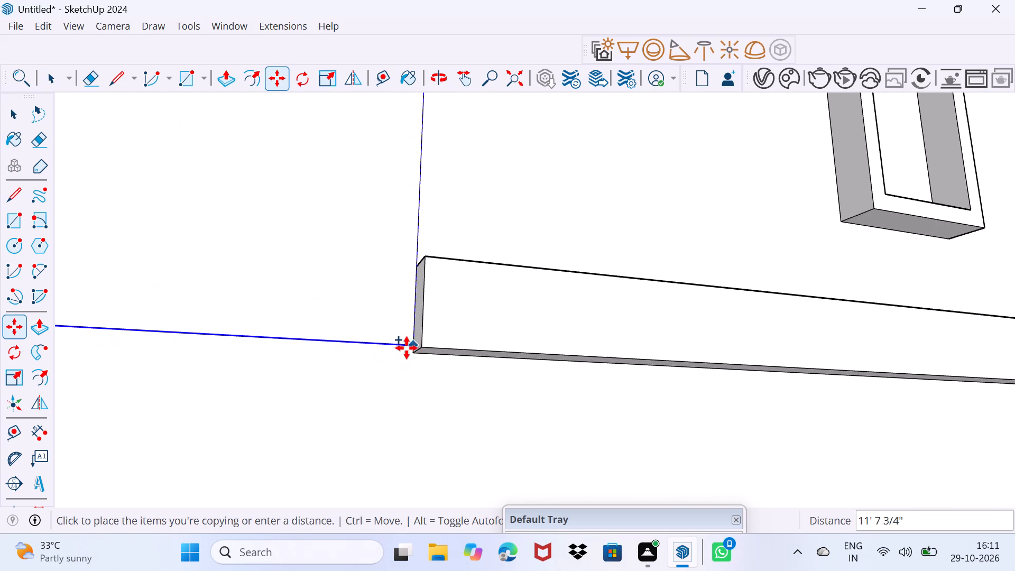
scroll(416, 353, up, 10)
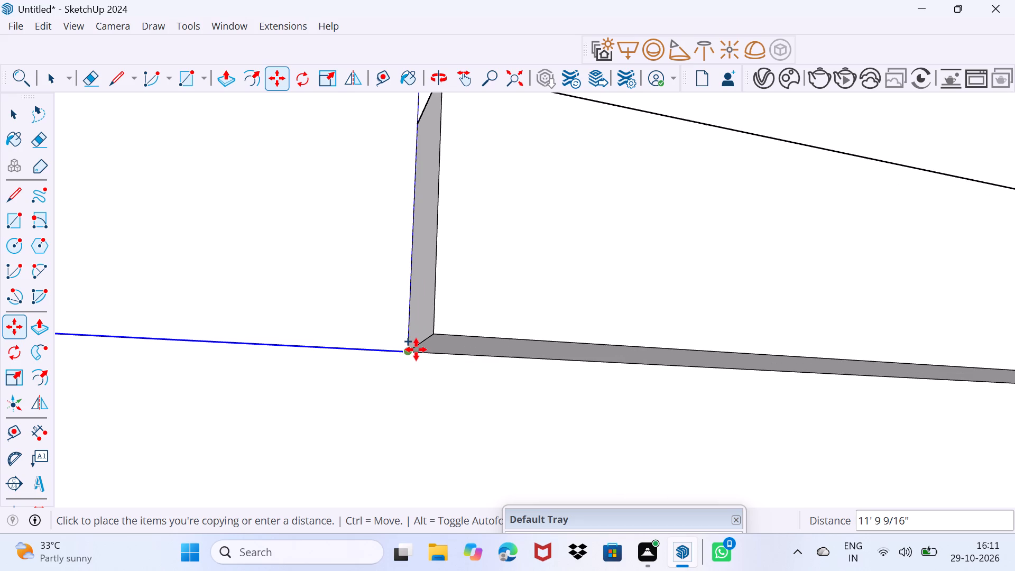
click(412, 351)
key(slash)
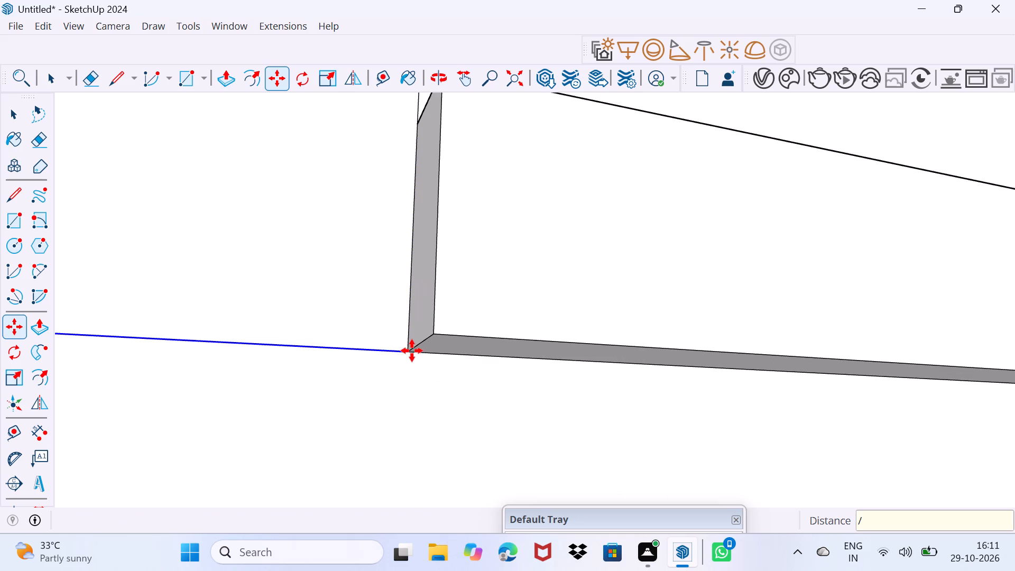
key(1)
key(0)
key(Return)
key(space)
Copy the strip's bottom line and the projecting band's lower edge down about 3' 6 9/16" together, divided into 5 equal spacings.
scroll(399, 362, down, 3)
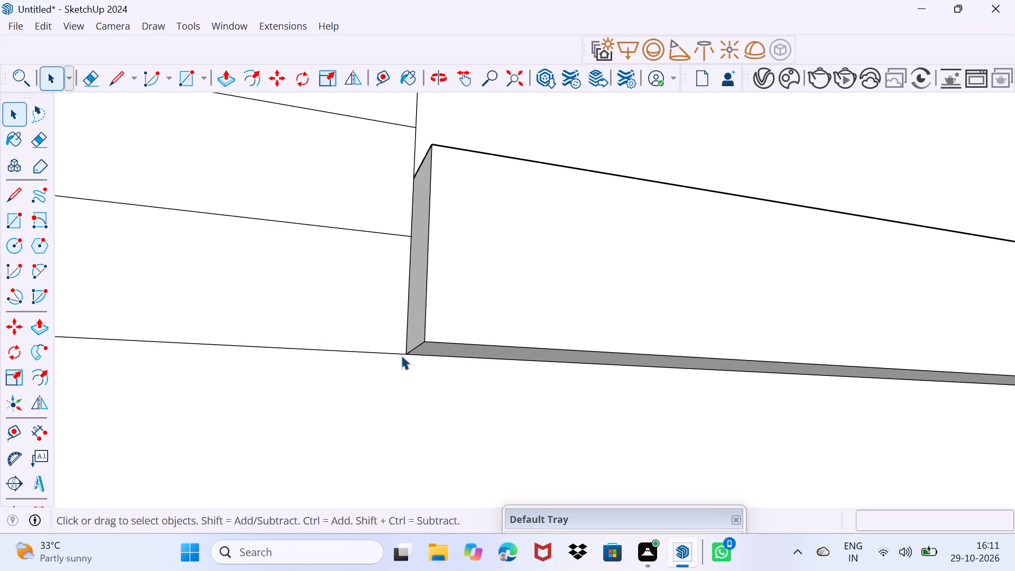
click(399, 350)
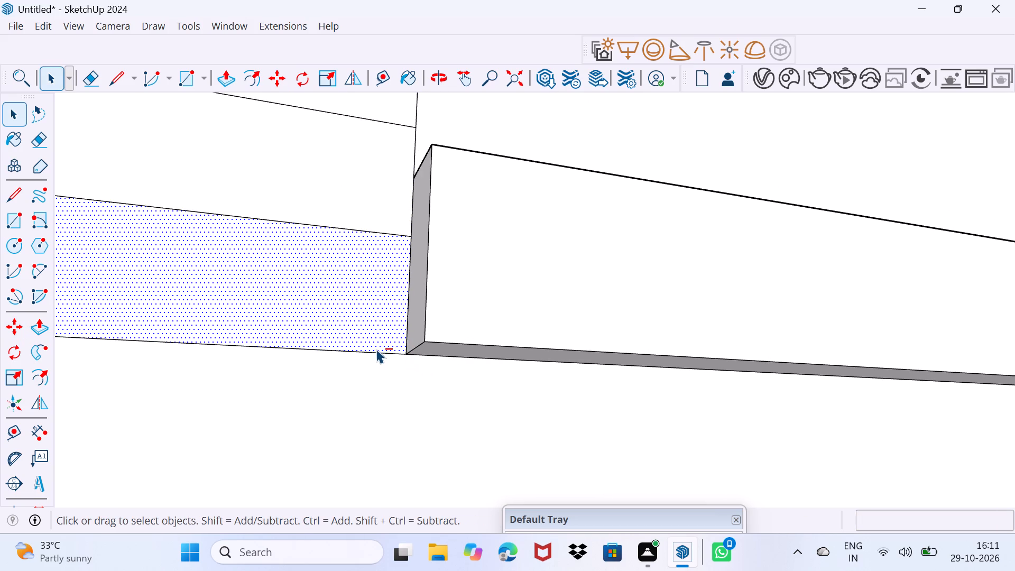
ctrl+shift+click(373, 338)
ctrl+click(386, 352)
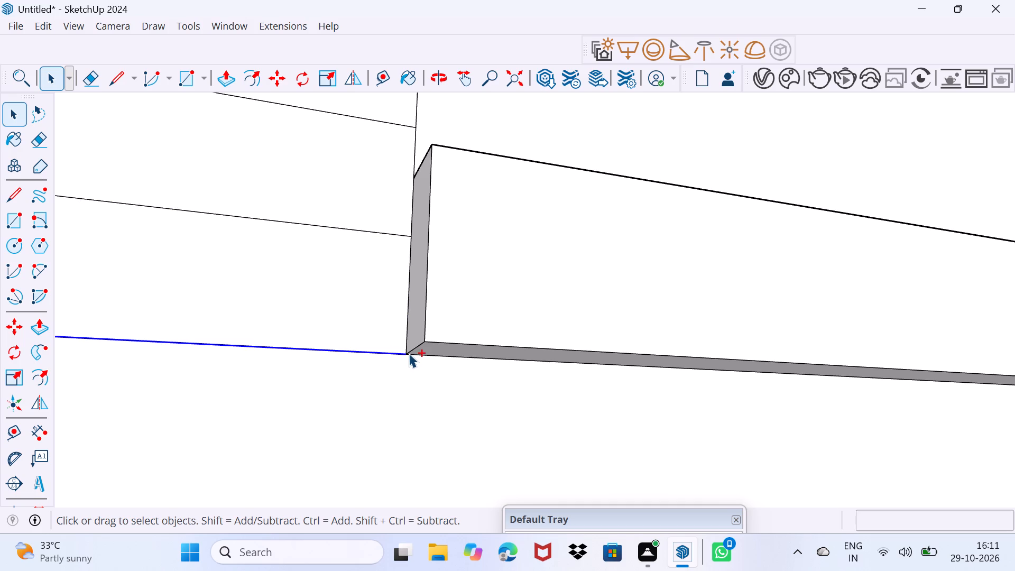
ctrl+click(412, 356)
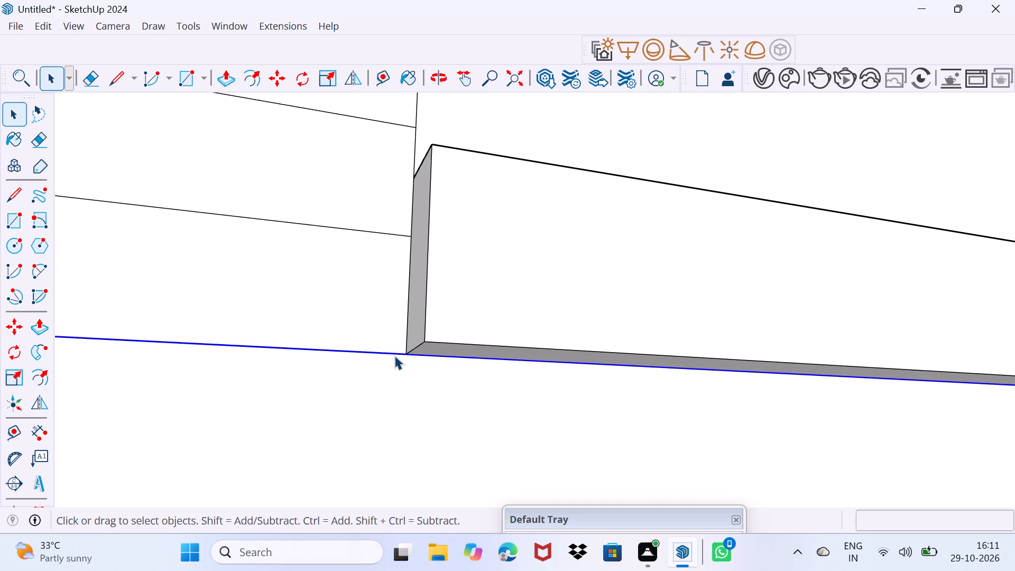
key(m)
scroll(349, 355, down, 9)
shift+middle_drag(337, 357, 745, 390)
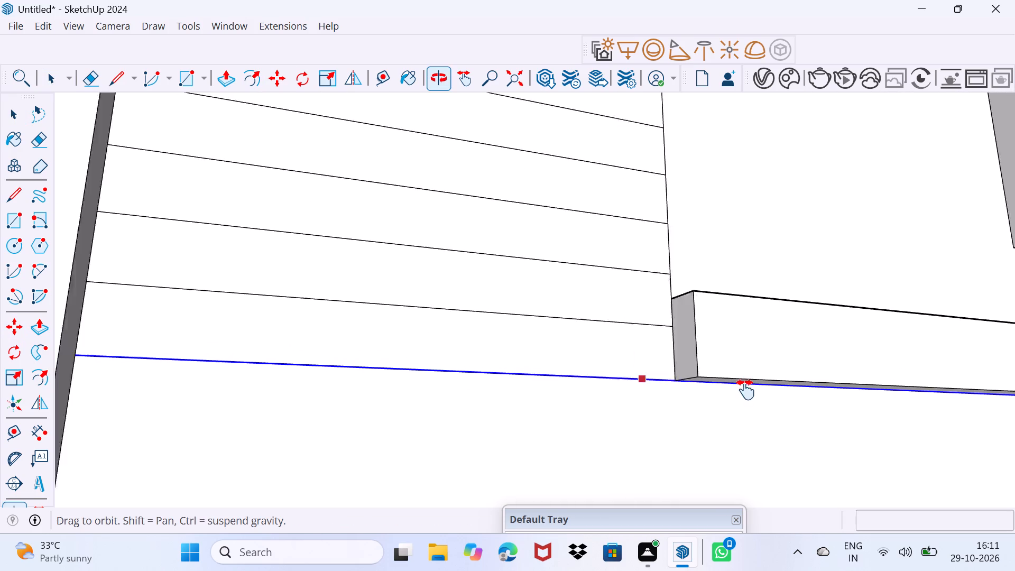
shift+middle_drag(745, 390, 747, 390)
scroll(746, 390, down, 1)
scroll(316, 367, up, 7)
middle_drag(283, 374, 259, 372)
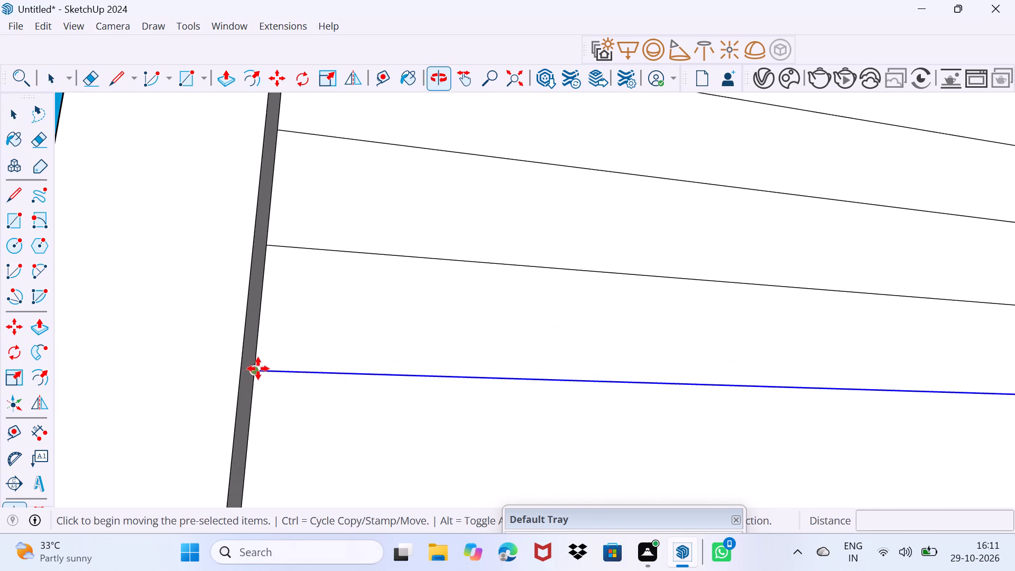
click(255, 373)
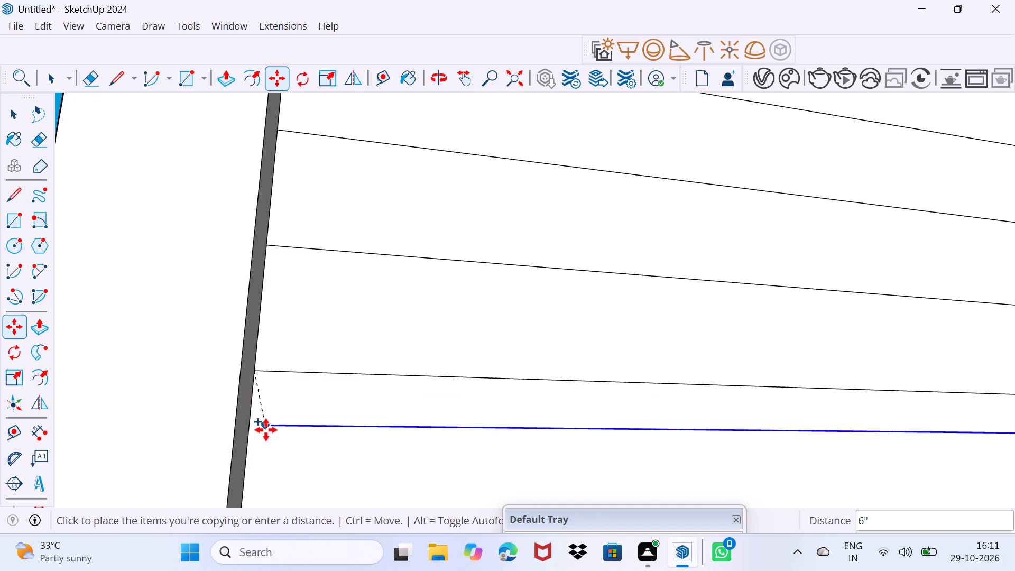
shift+middle_drag(266, 430, 340, 152)
shift+scroll(269, 427, up, 1)
scroll(354, 258, down, 3)
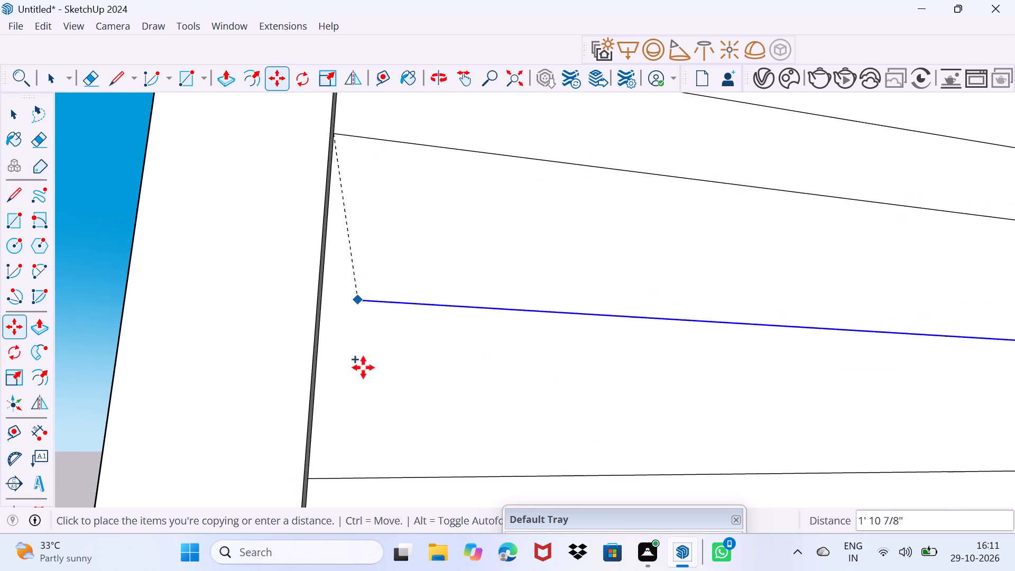
middle_drag(328, 451, 262, 530)
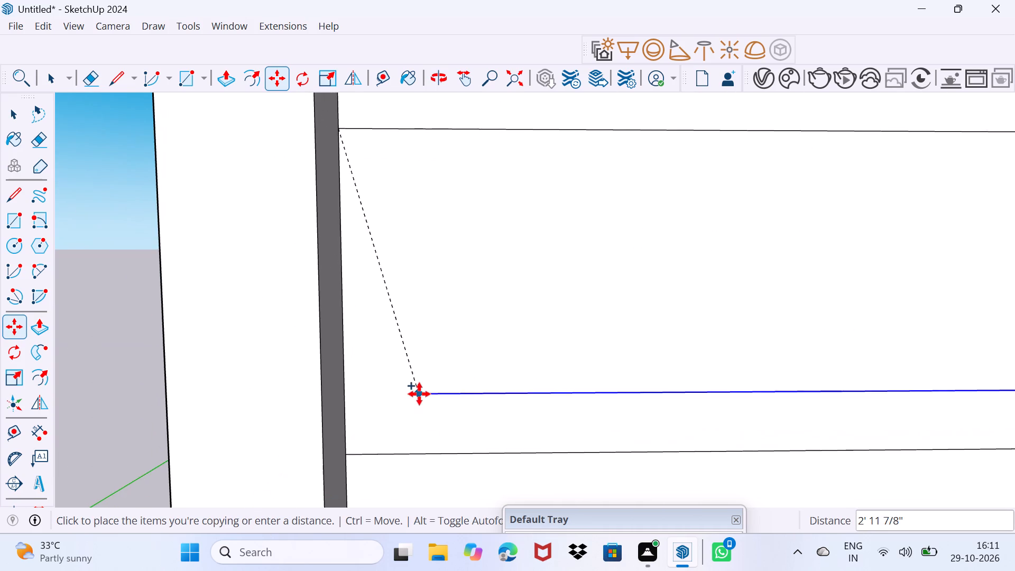
scroll(408, 403, down, 12)
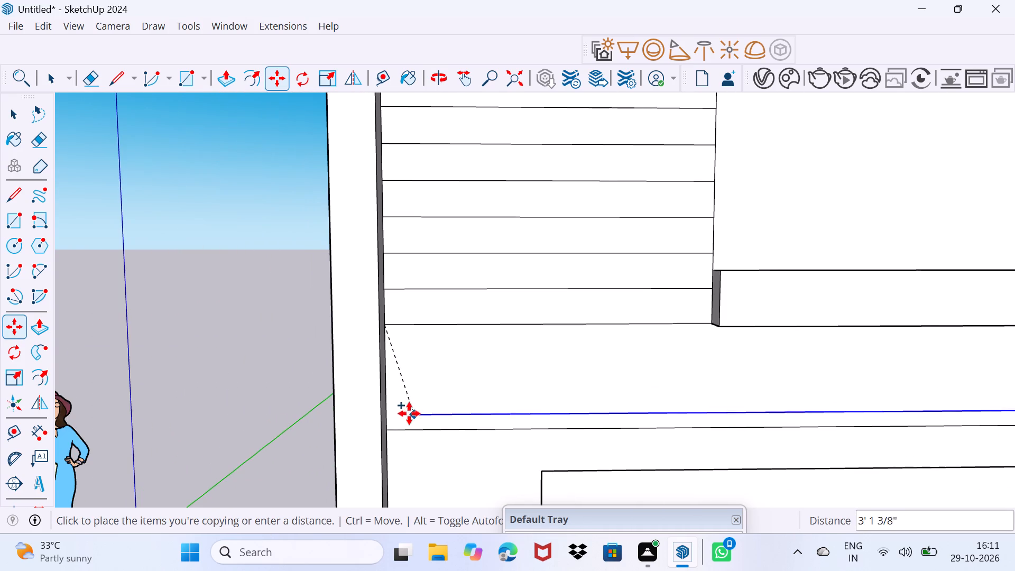
click(391, 431)
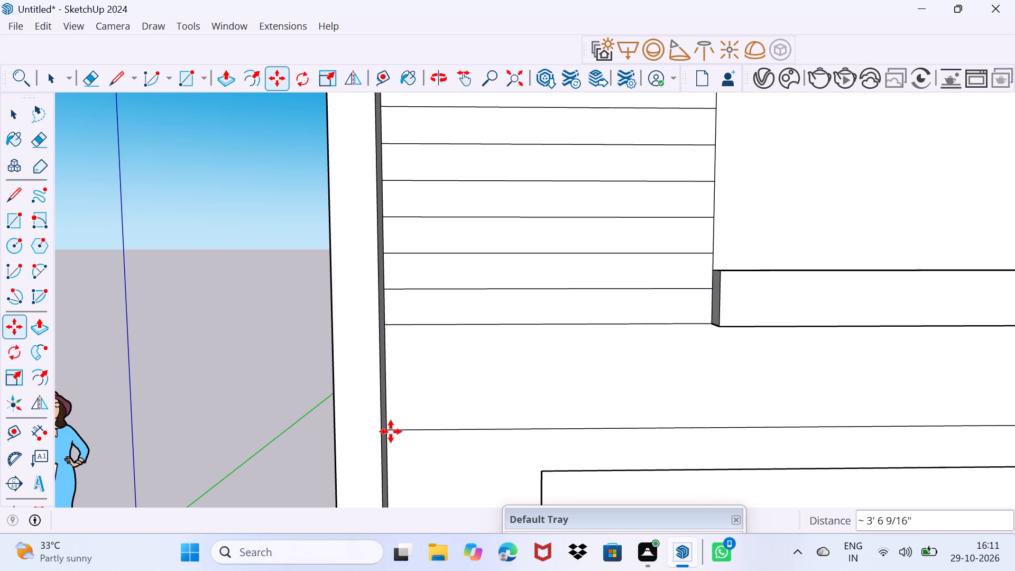
key(slash)
key(5)
key(Return)
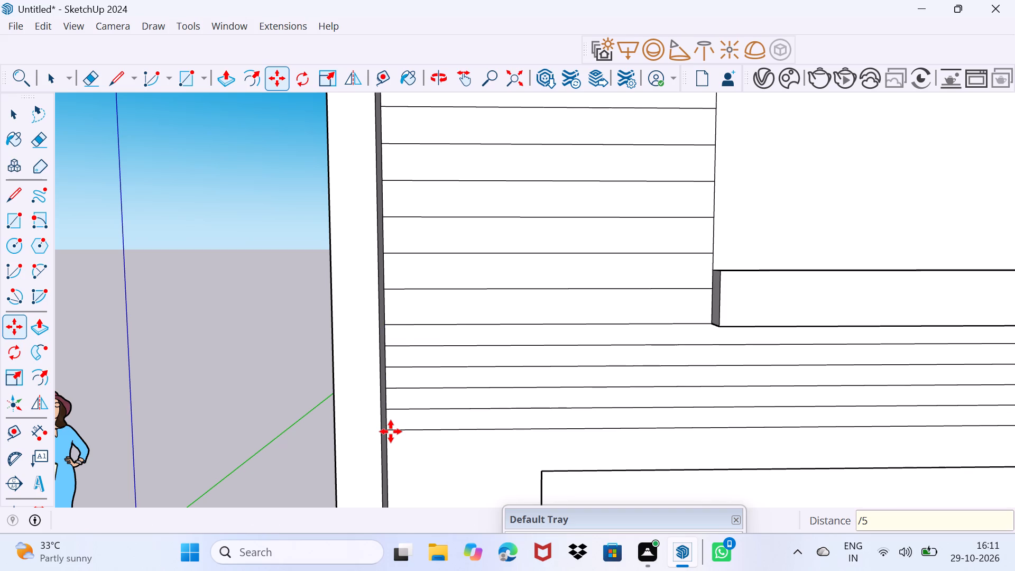
key(space)
Examine the horizontal groove lines on the front facade from several angles.
scroll(476, 404, down, 4)
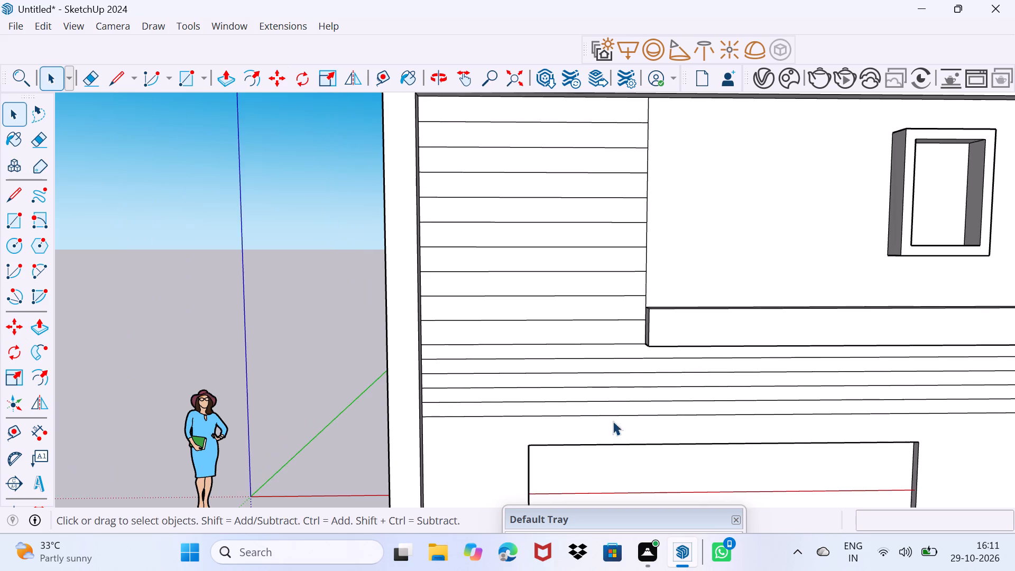
middle_drag(616, 418, 819, 353)
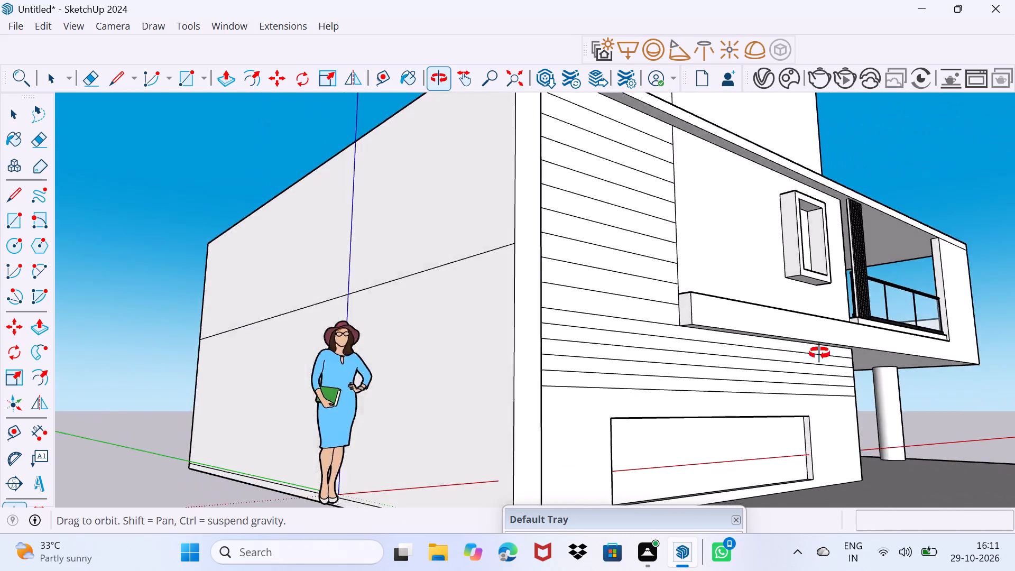
middle_drag(819, 353, 557, 360)
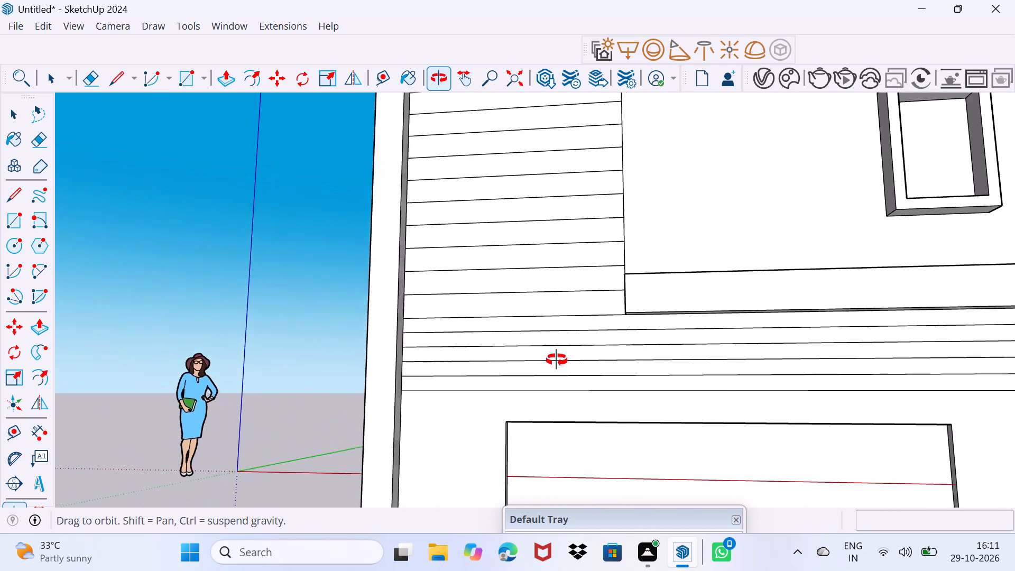
middle_drag(557, 360, 755, 505)
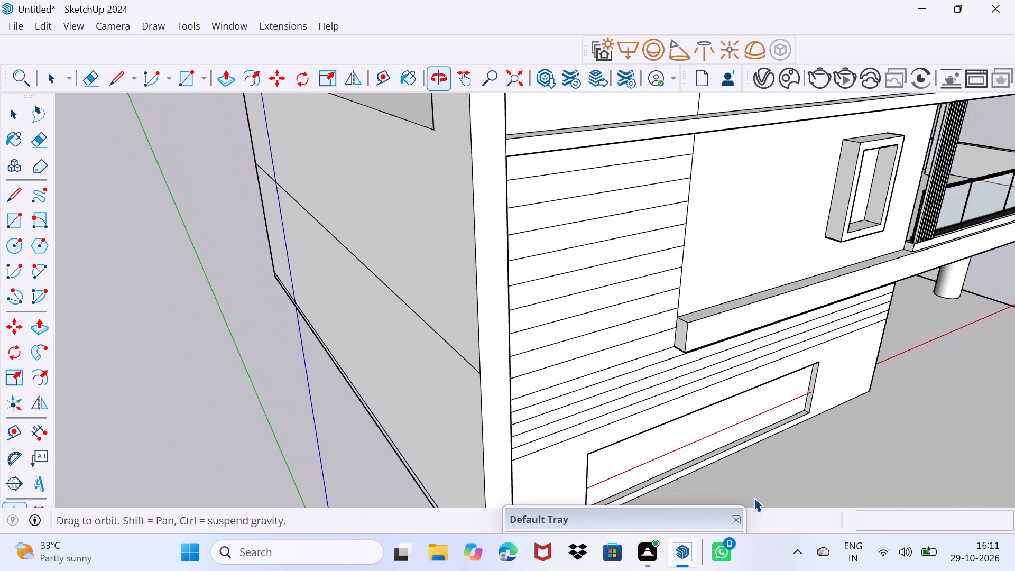
scroll(638, 369, down, 2)
shift+middle_drag(656, 340, 580, 405)
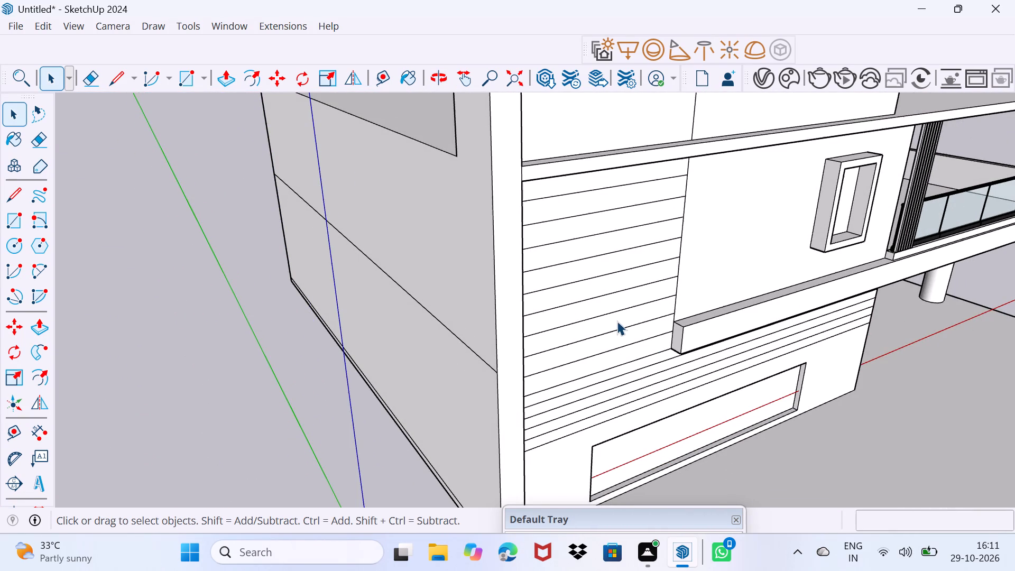
shift+middle_drag(617, 321, 494, 454)
shift+middle_drag(505, 271, 477, 389)
Copy the top-floor wall strip's top edge down to its bottom edge and divide the span into 15 equal spacings.
middle_drag(465, 338, 407, 220)
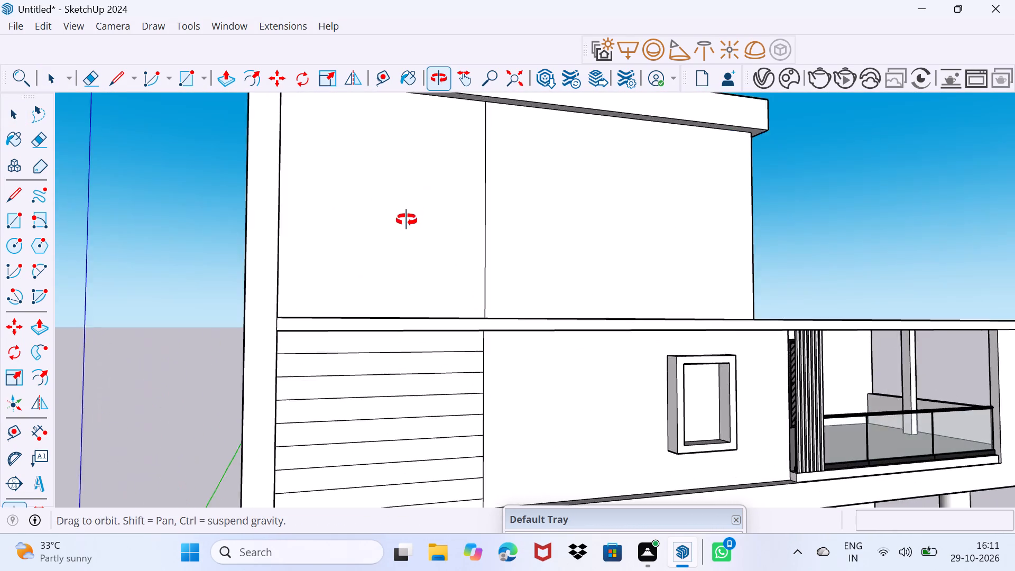
middle_drag(407, 220, 389, 253)
scroll(454, 117, up, 2)
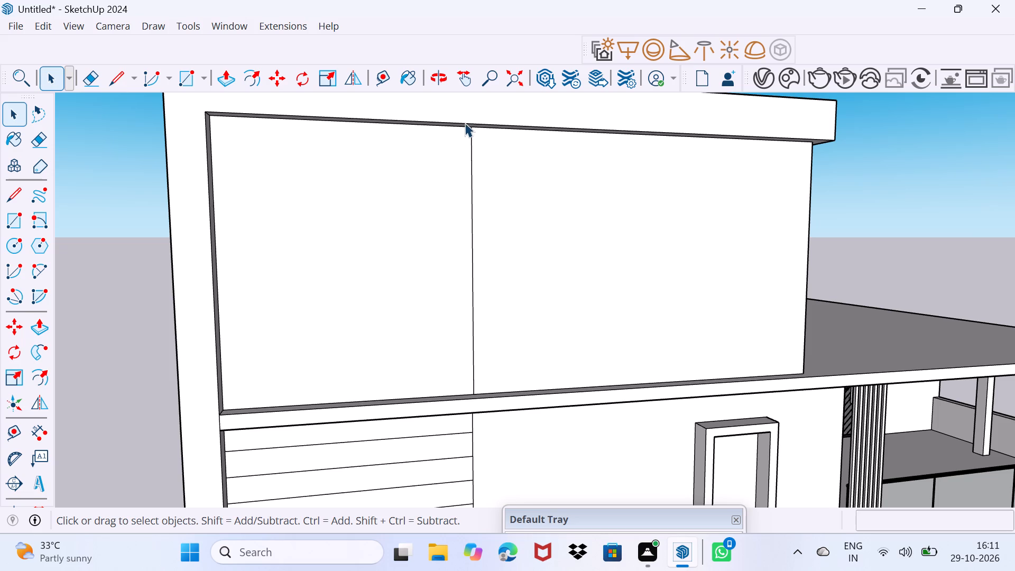
click(463, 127)
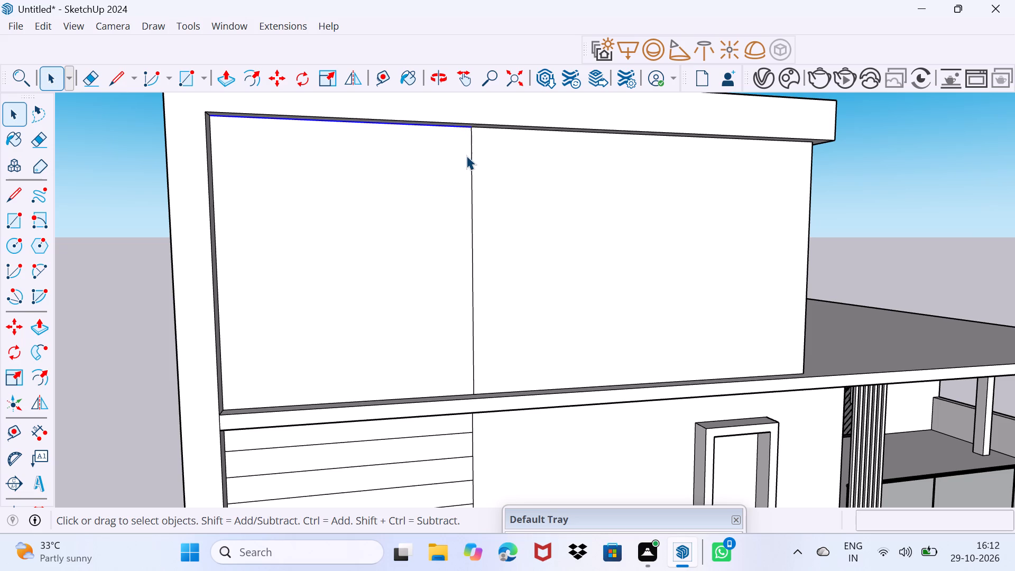
key(m)
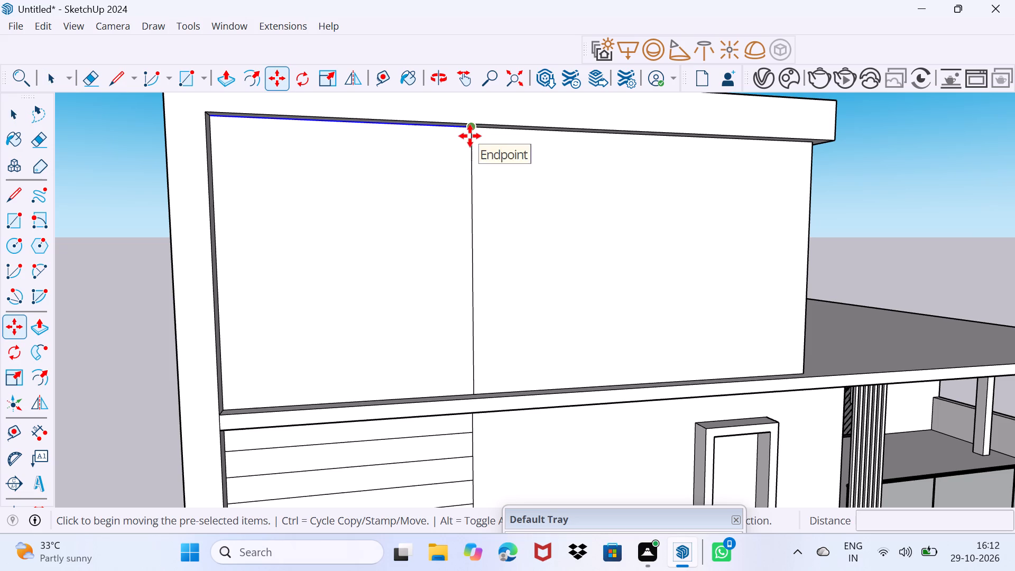
click(470, 136)
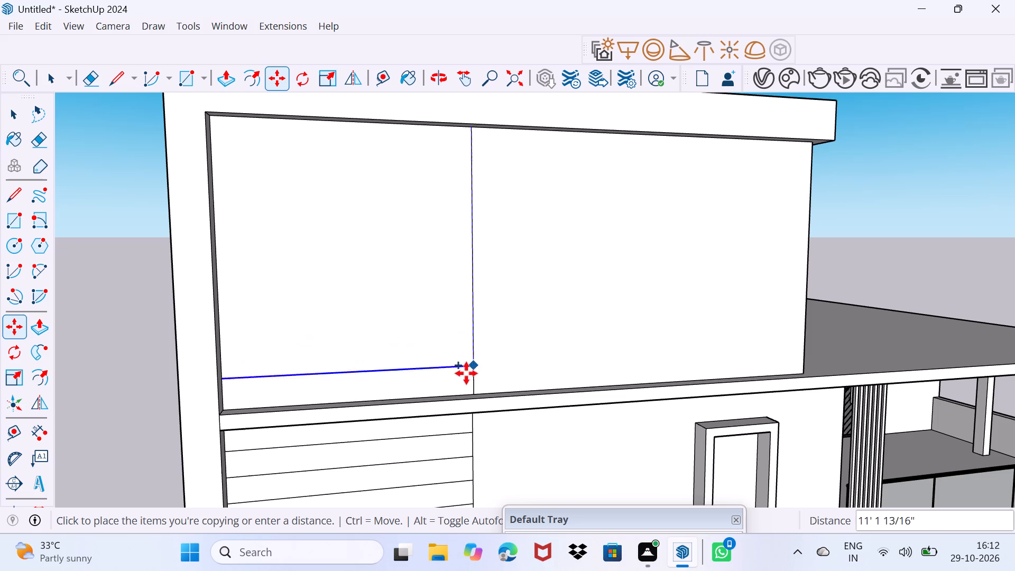
click(472, 391)
key(slash)
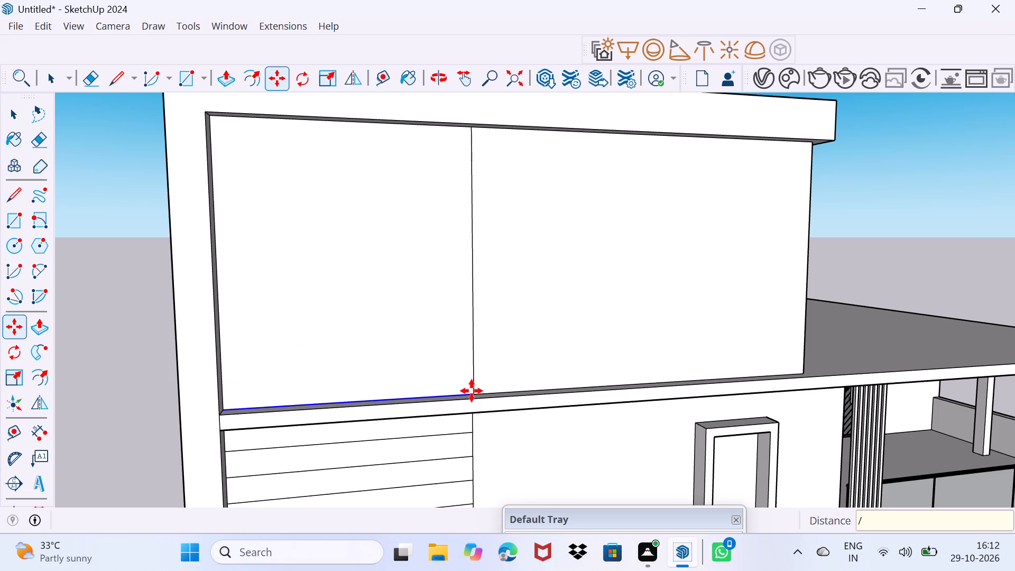
key(1)
key(5)
key(Return)
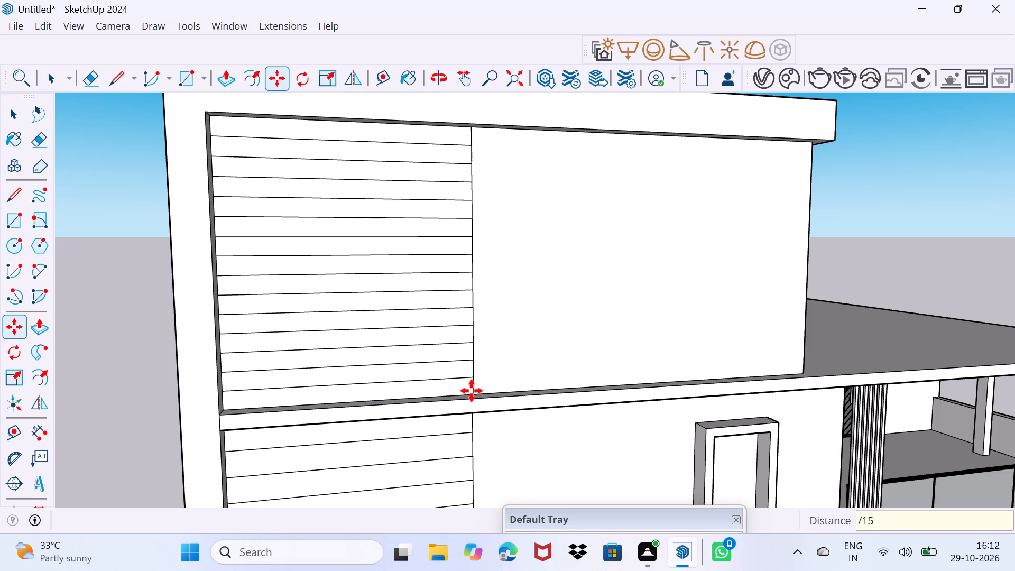
key(space)
Draw a vertical line about 4' 10" long on the blank top-floor wall, with a short horizontal branch near its lower end.
scroll(484, 362, down, 4)
scroll(565, 322, up, 2)
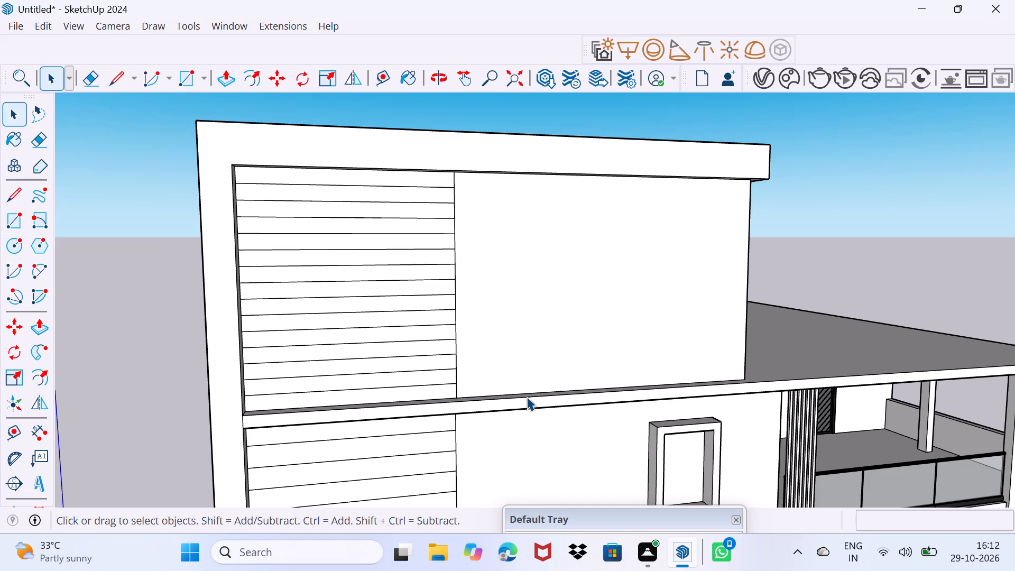
key(l)
key(Return)
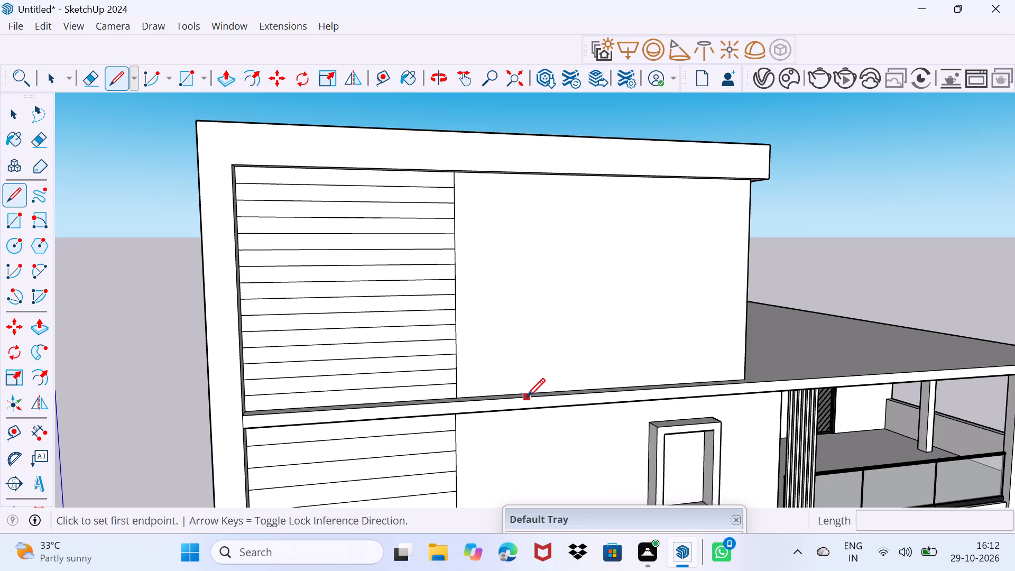
click(520, 216)
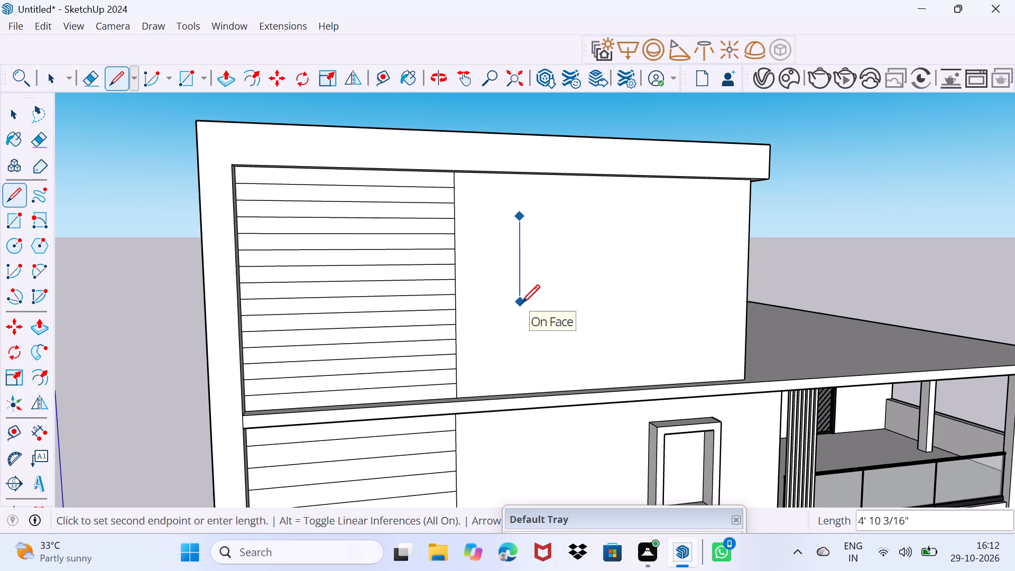
click(521, 303)
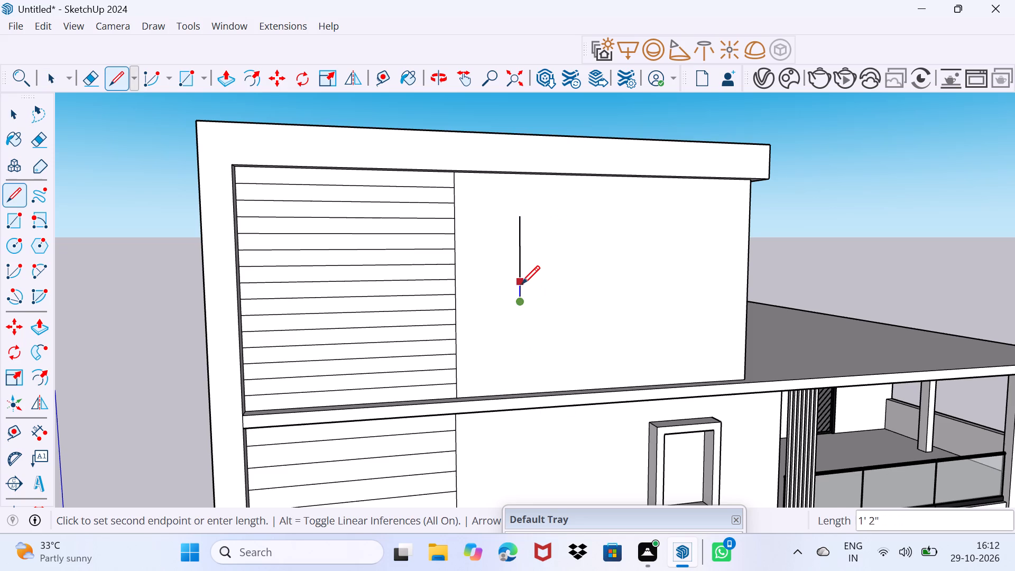
scroll(522, 282, up, 4)
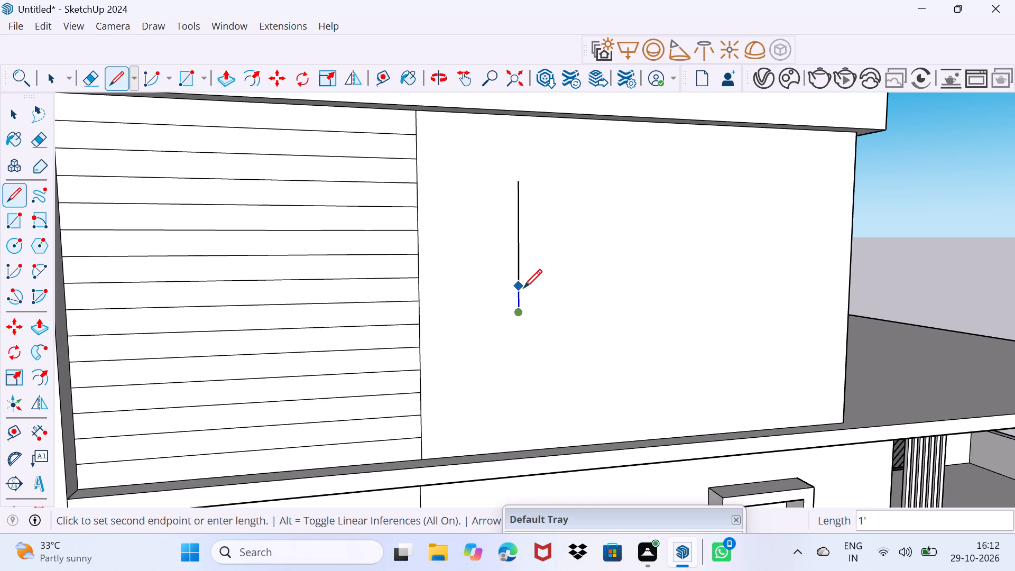
click(522, 290)
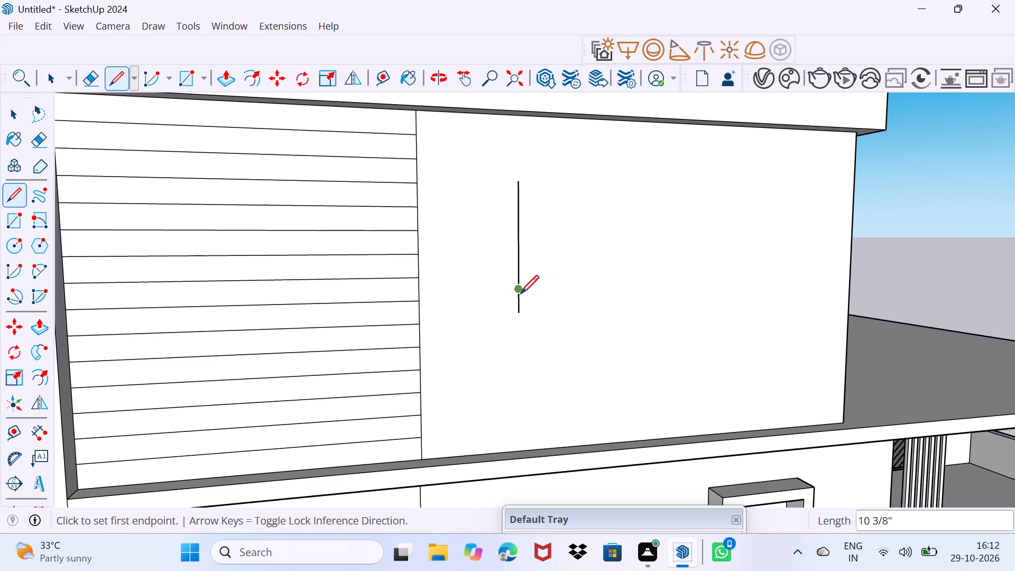
click(520, 292)
click(560, 289)
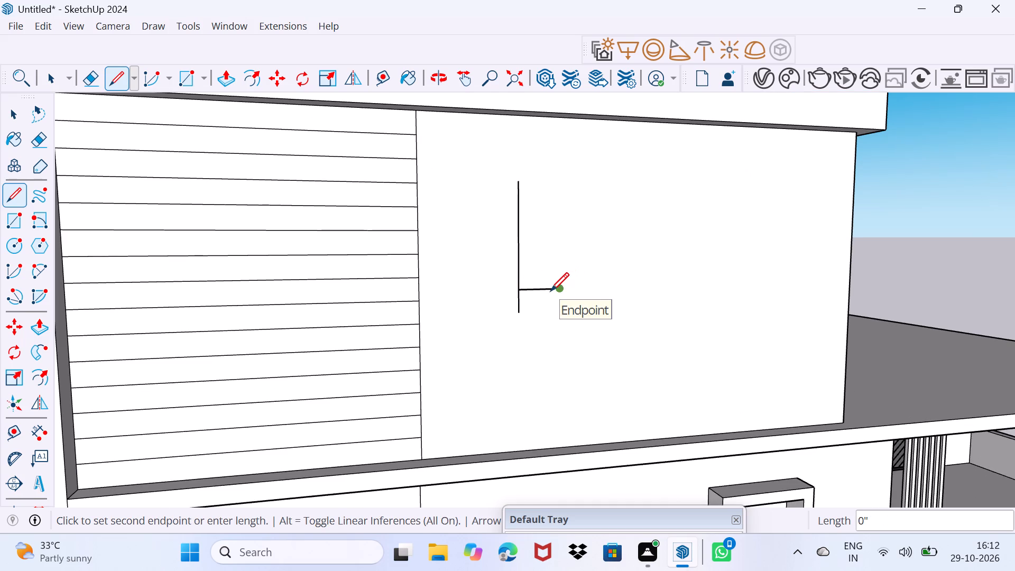
key(Escape)
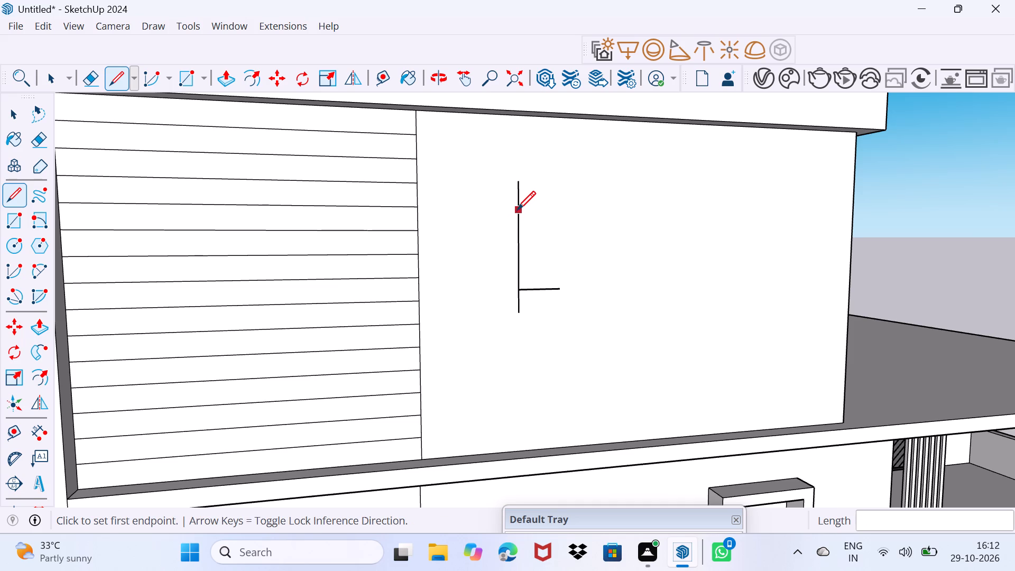
Draw a horizontal line about 4' 10" from the vertical's upper part, crossed by a vertical reaching about 1' 4" above and 4' 7" below.
click(517, 207)
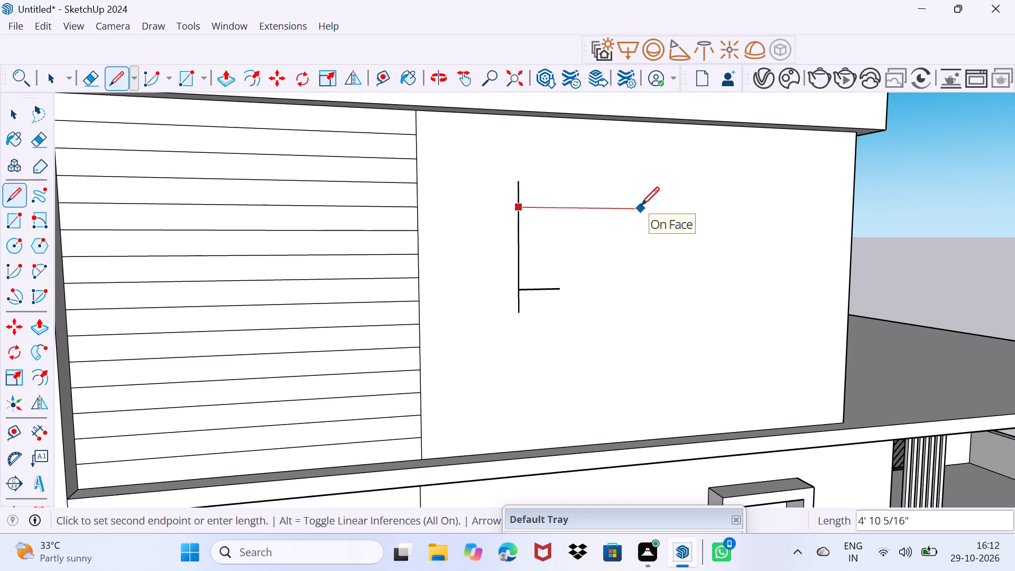
click(641, 205)
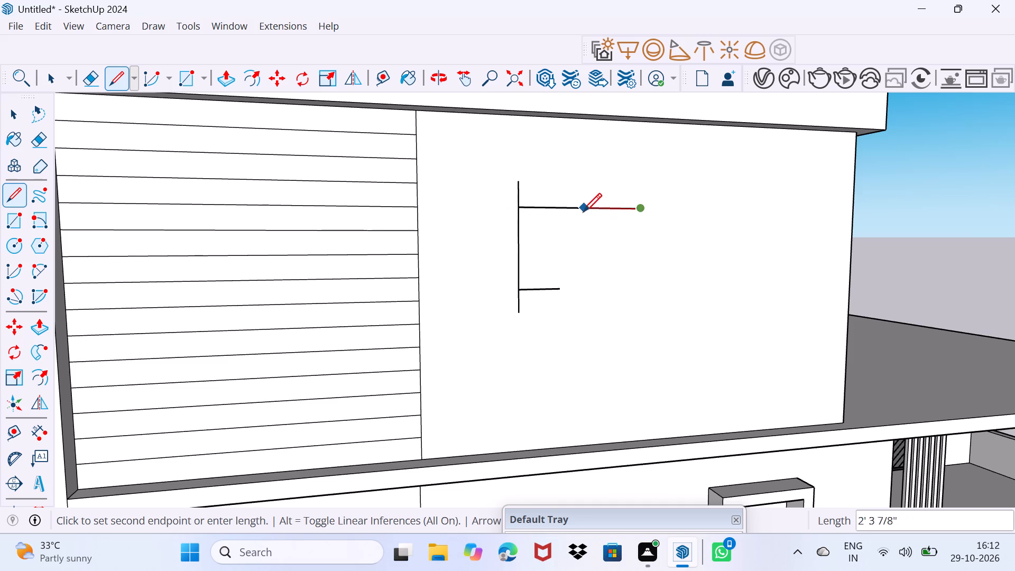
click(583, 210)
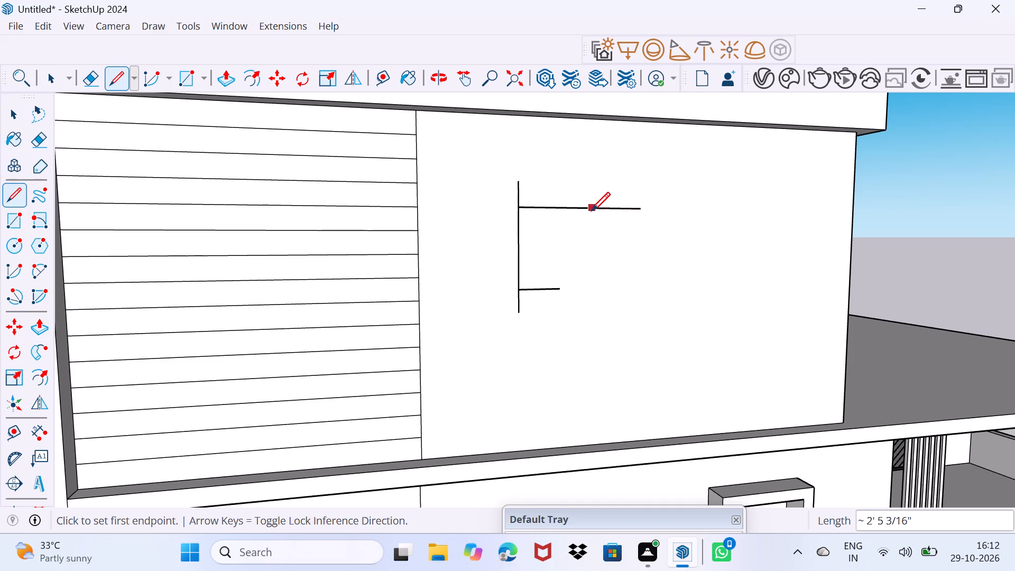
click(589, 208)
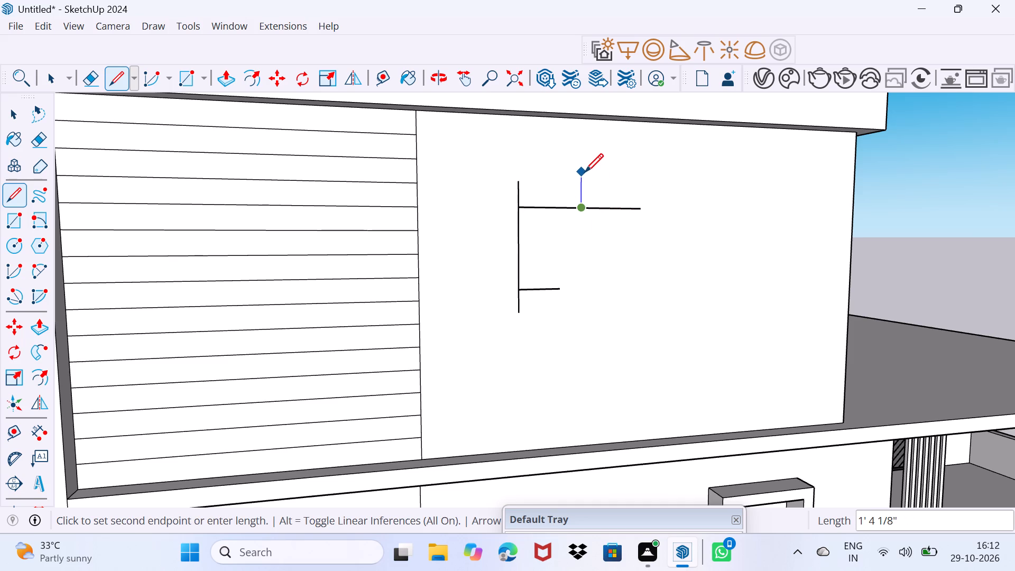
click(585, 172)
click(577, 211)
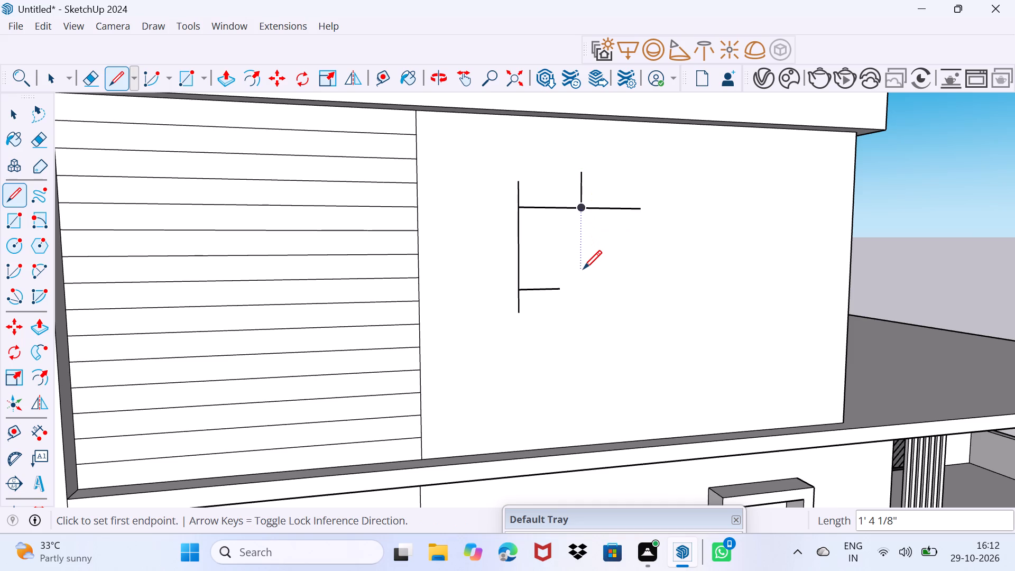
click(580, 210)
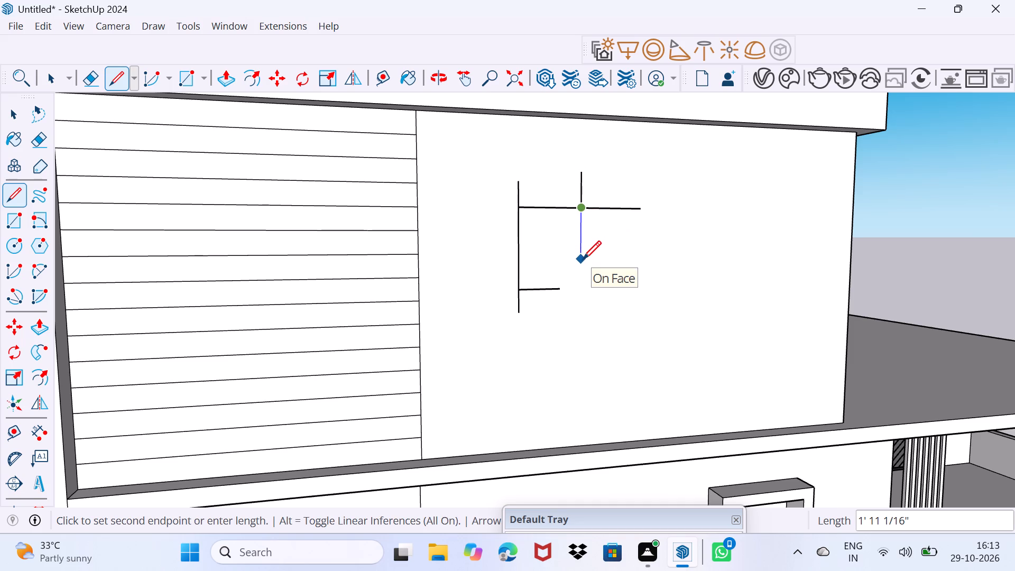
click(587, 328)
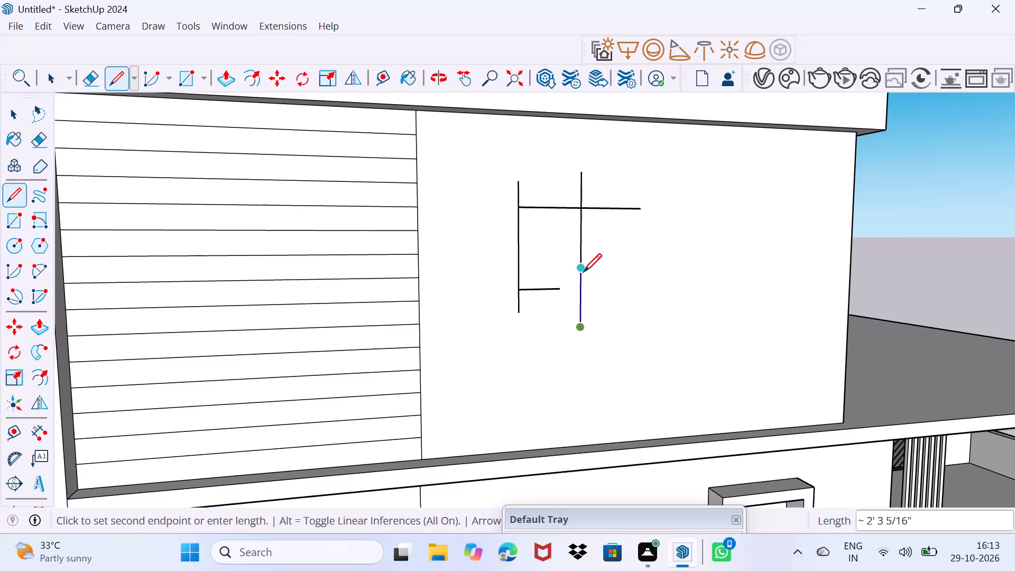
From the second vertical, draw a horizontal line about 5' 5" long, crossed by a vertical reaching about 3' 7" above and 2' 3" below.
click(583, 272)
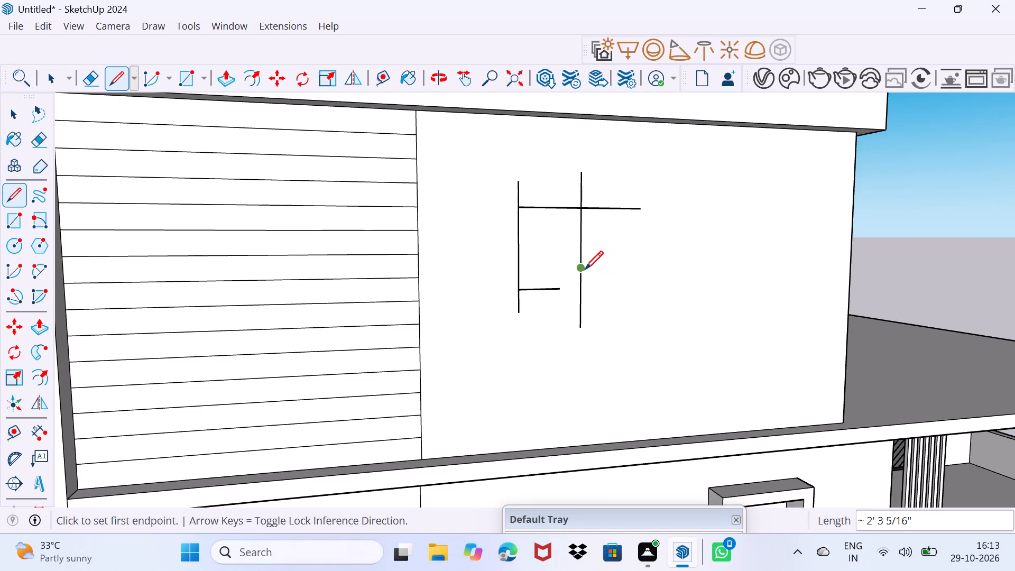
click(584, 268)
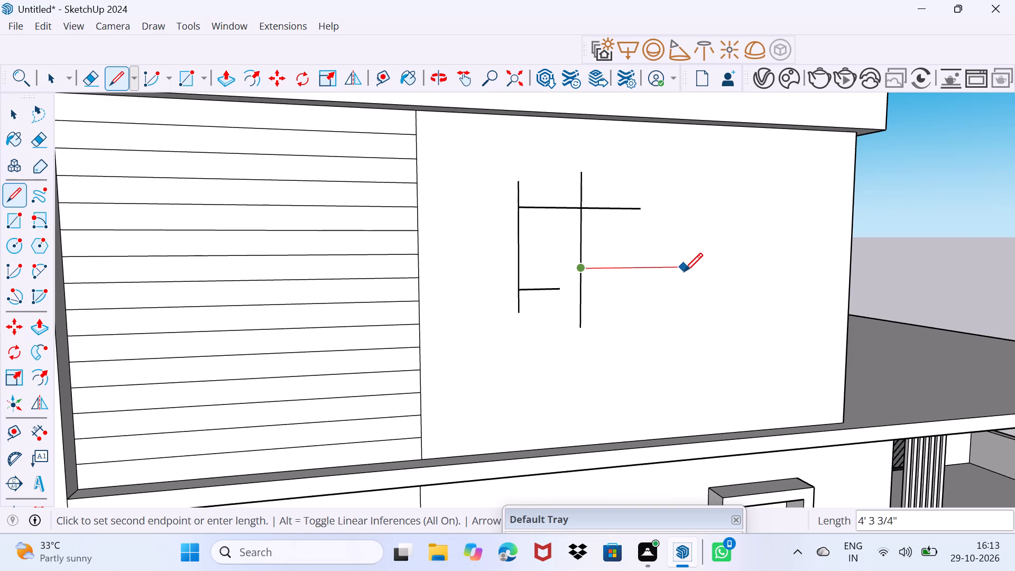
click(709, 266)
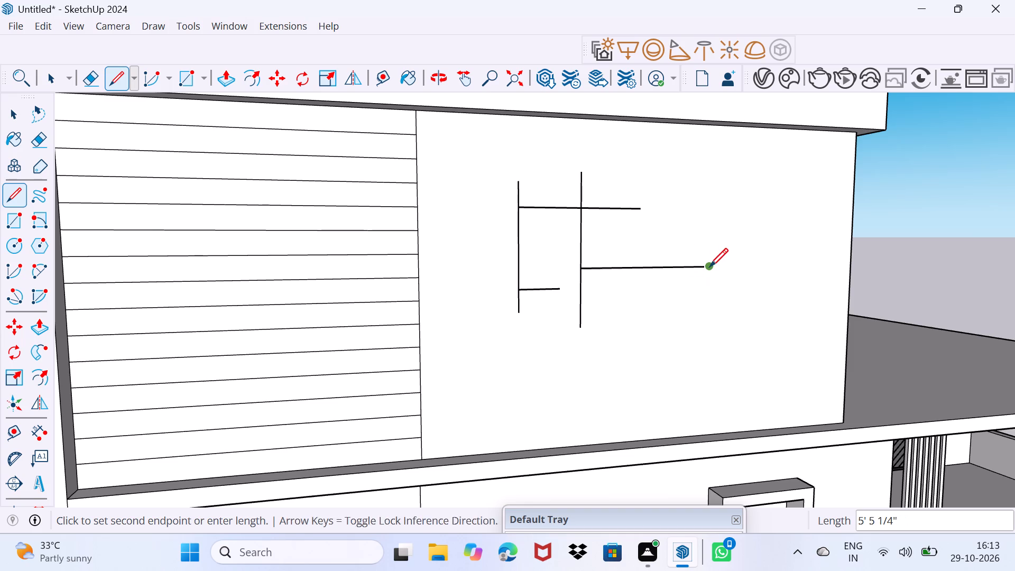
click(678, 266)
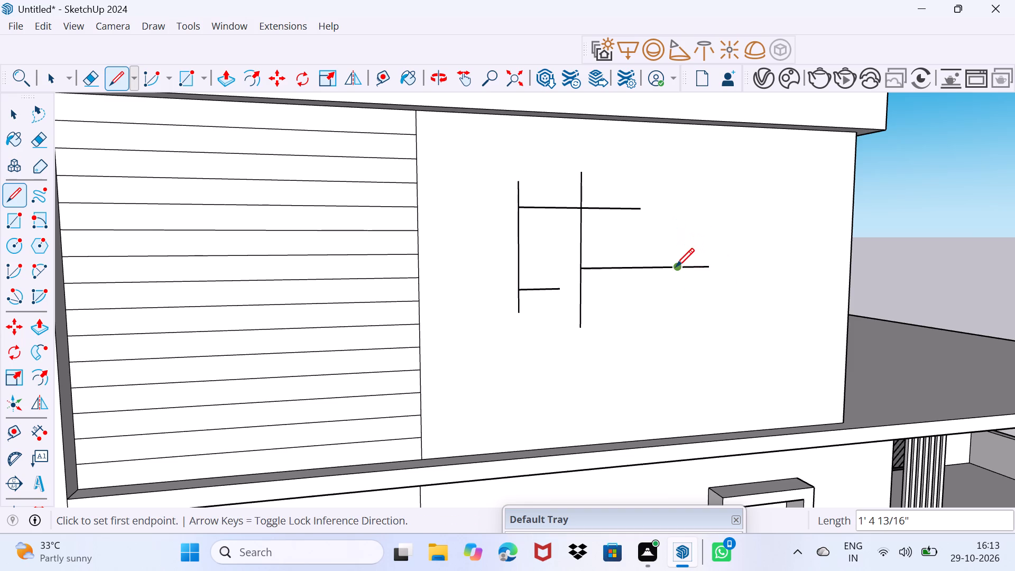
click(676, 266)
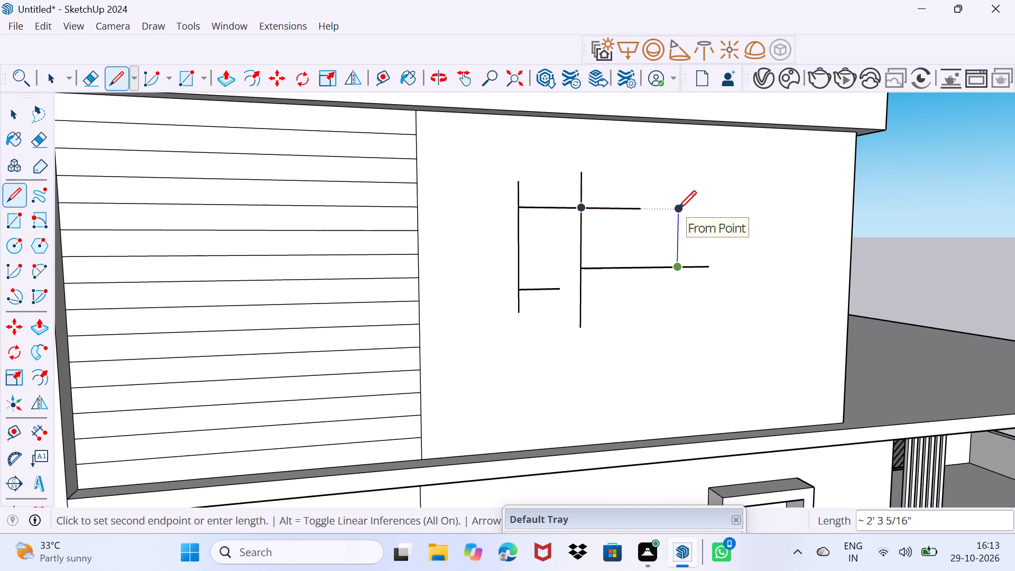
click(680, 177)
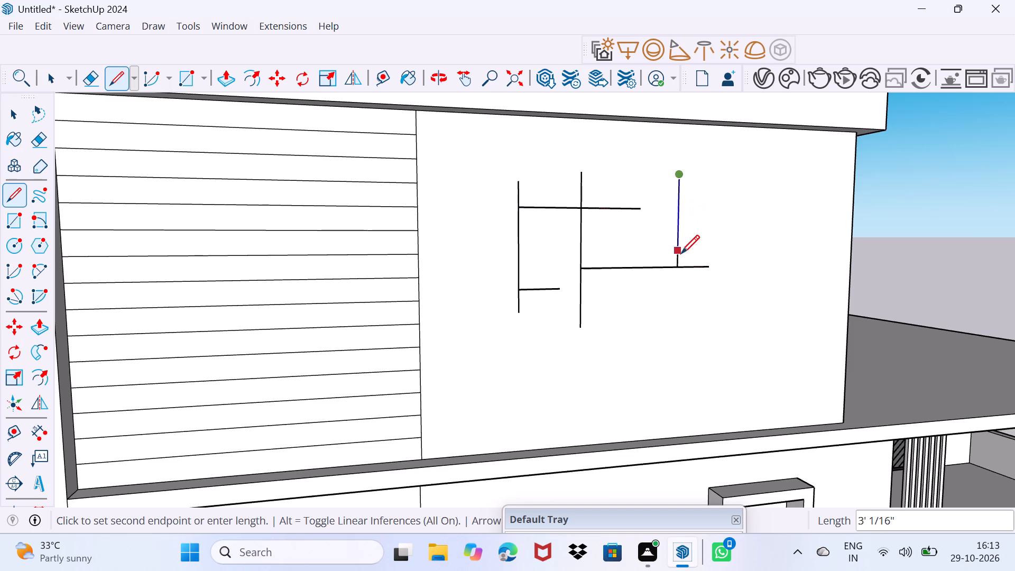
click(676, 261)
click(675, 269)
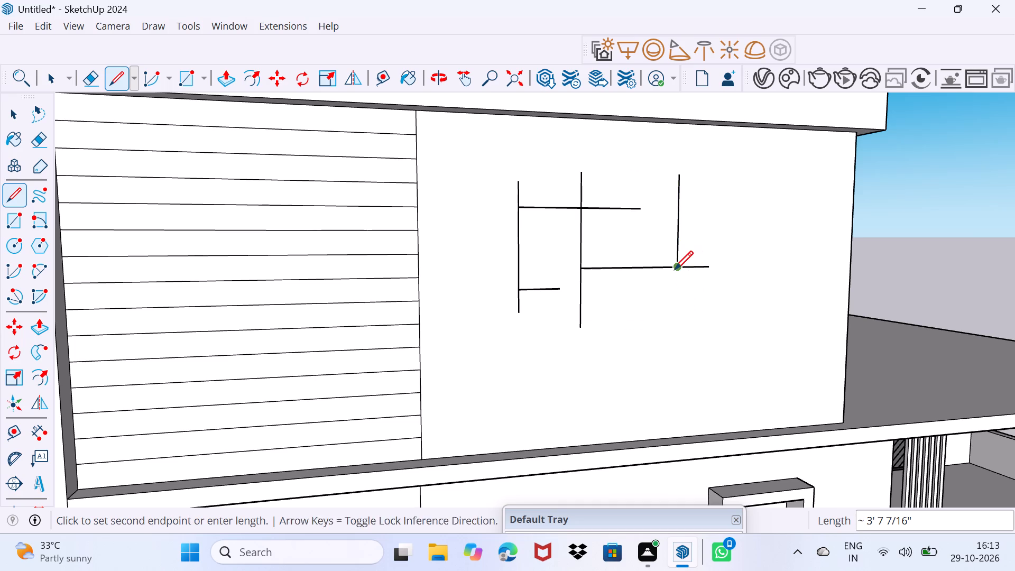
click(685, 325)
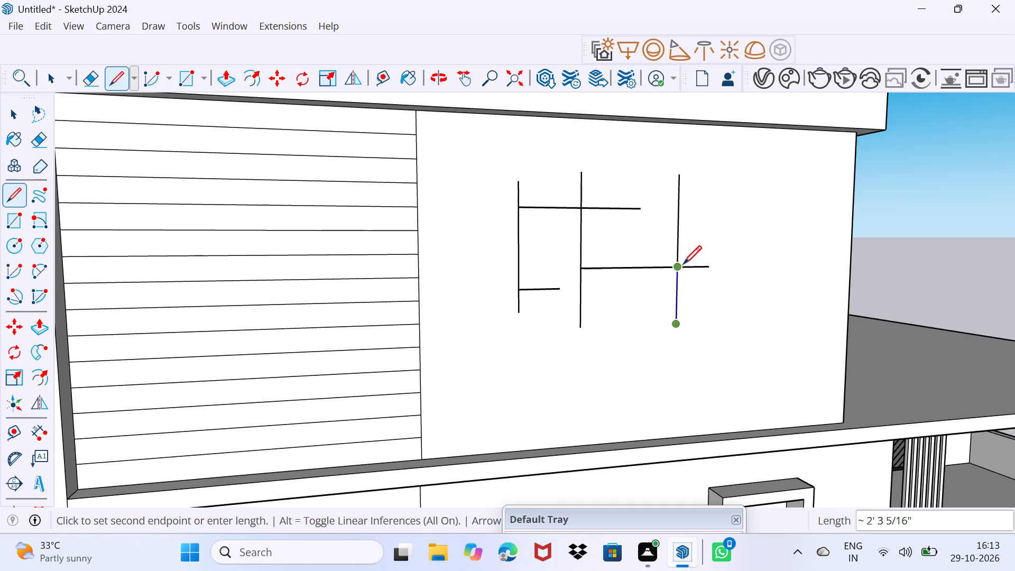
key(Escape)
Draw a vertical line through the upper horizontal's free end, reaching about 2' 3" above and 12" below it.
drag(641, 210, 644, 206)
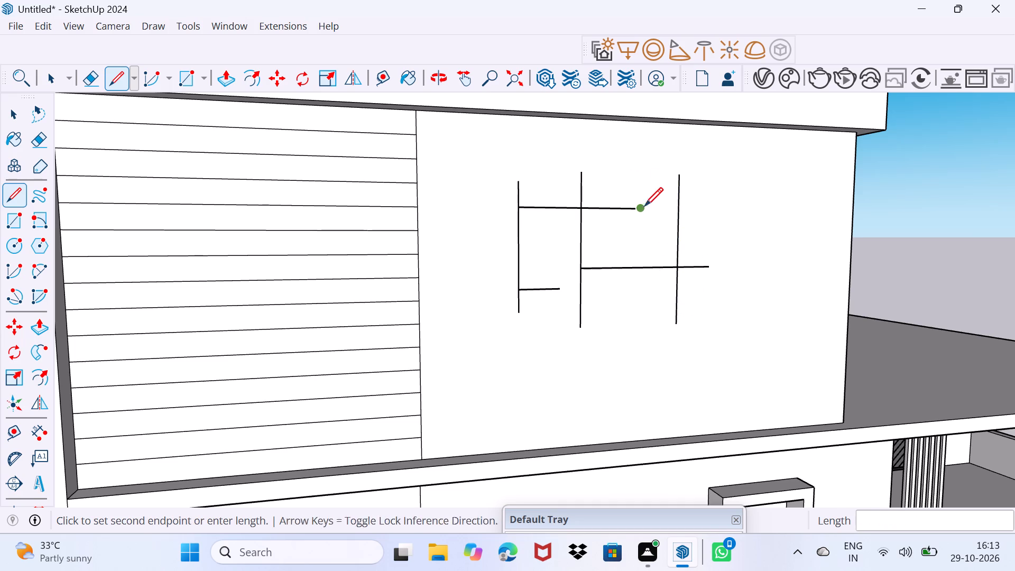
drag(644, 206, 650, 188)
click(647, 149)
click(642, 202)
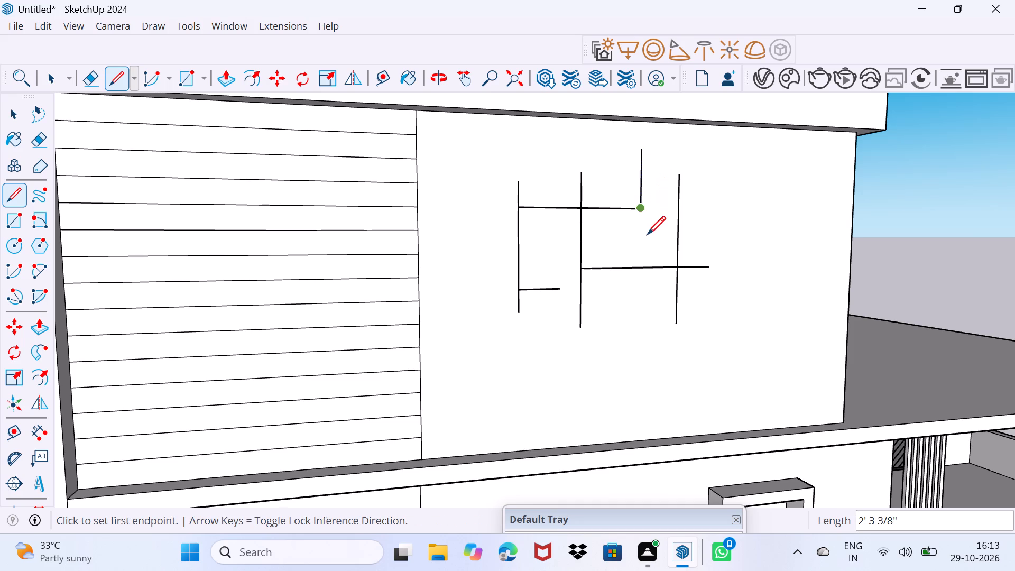
click(643, 209)
click(642, 235)
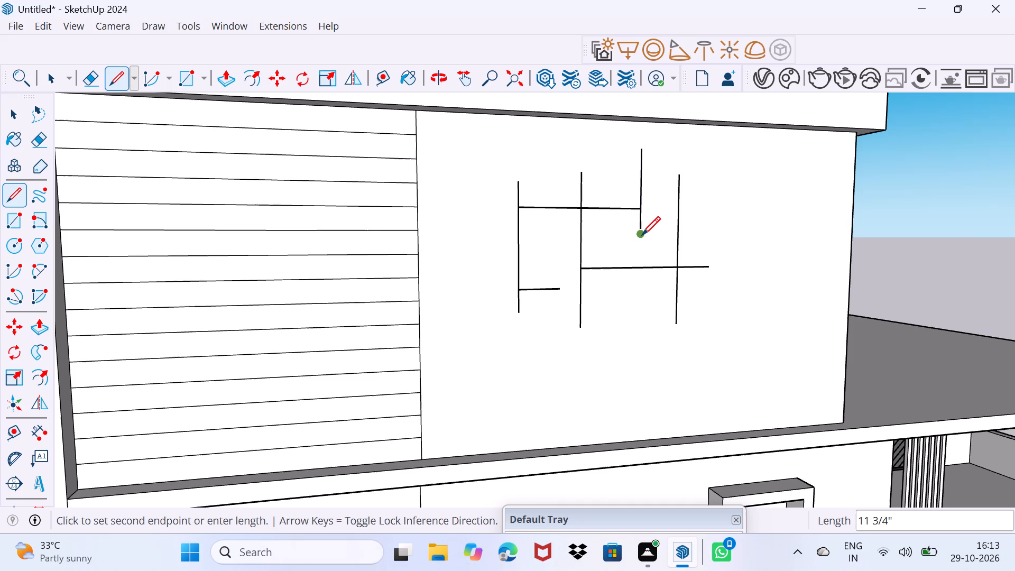
key(space)
scroll(621, 245, down, 2)
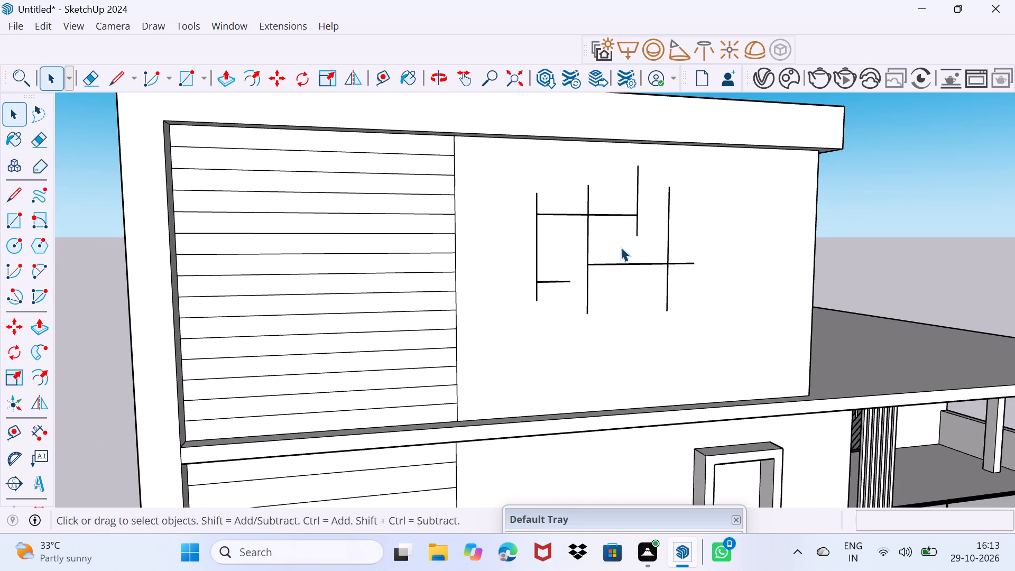
scroll(597, 275, down, 1)
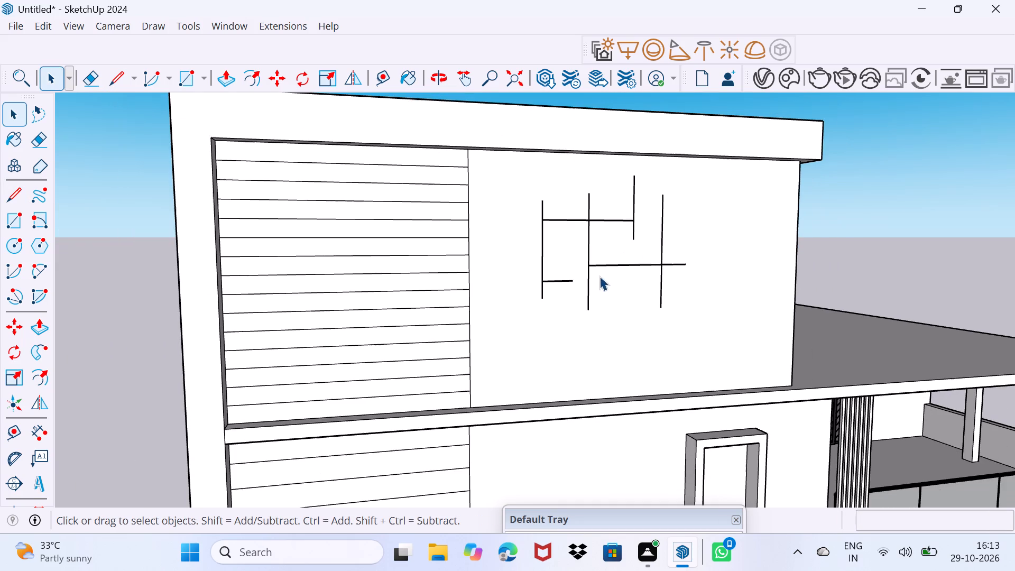
Paint the top-floor wall face behind the line pattern with a dark grey from the Colors-Named materials.
drag(586, 517, 643, 324)
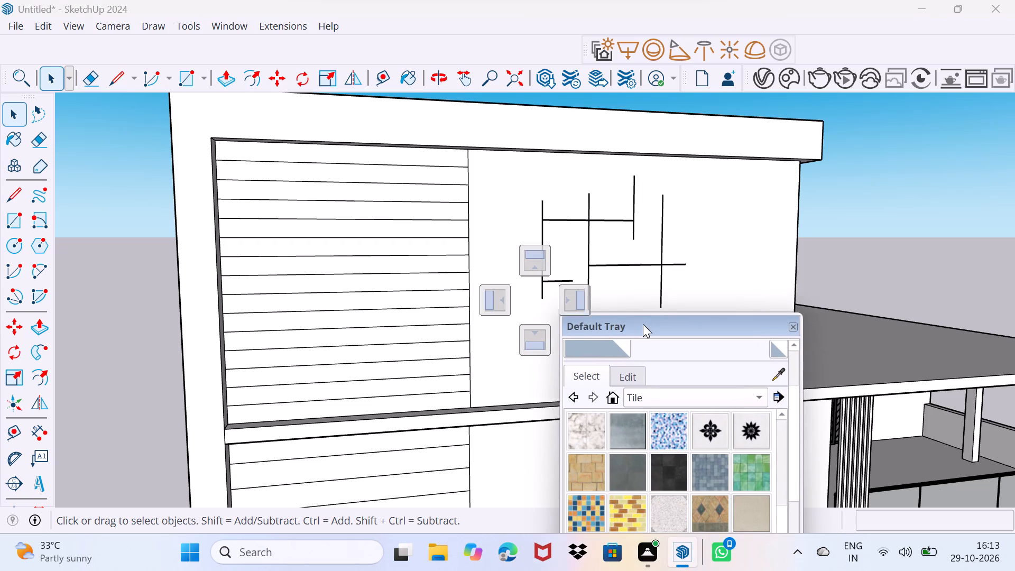
drag(643, 324, 641, 311)
scroll(730, 432, down, 3)
click(733, 382)
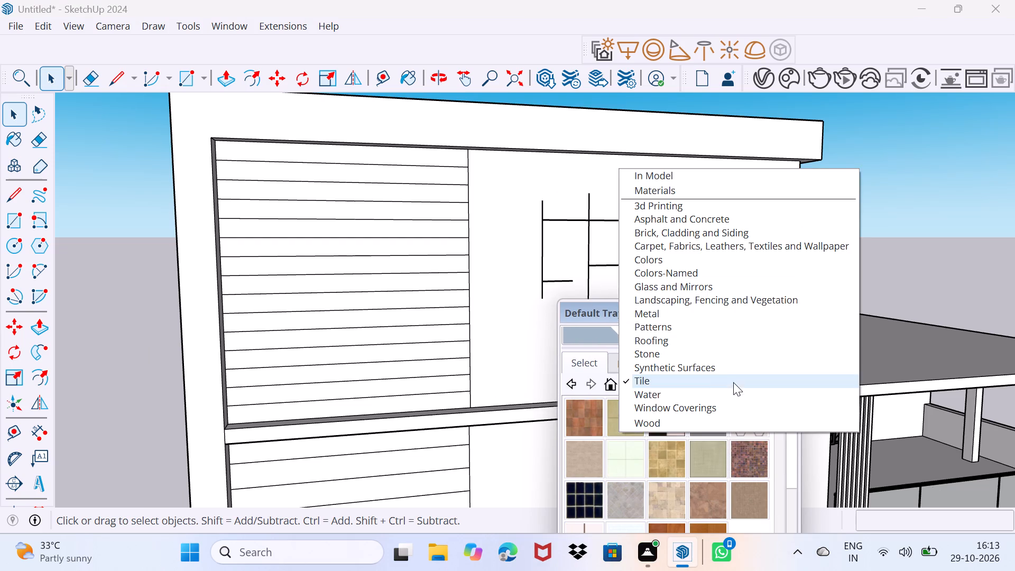
click(680, 280)
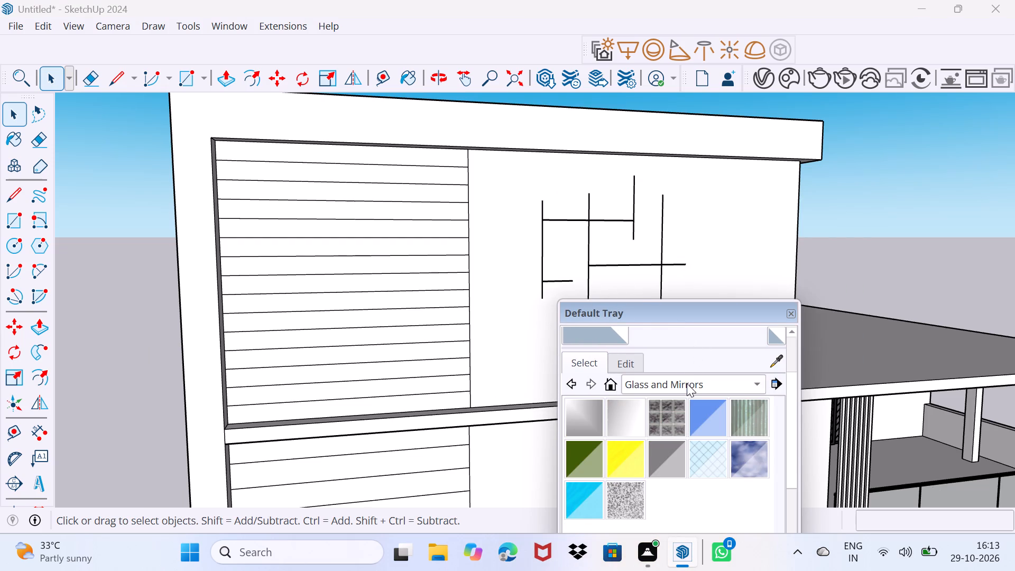
click(687, 383)
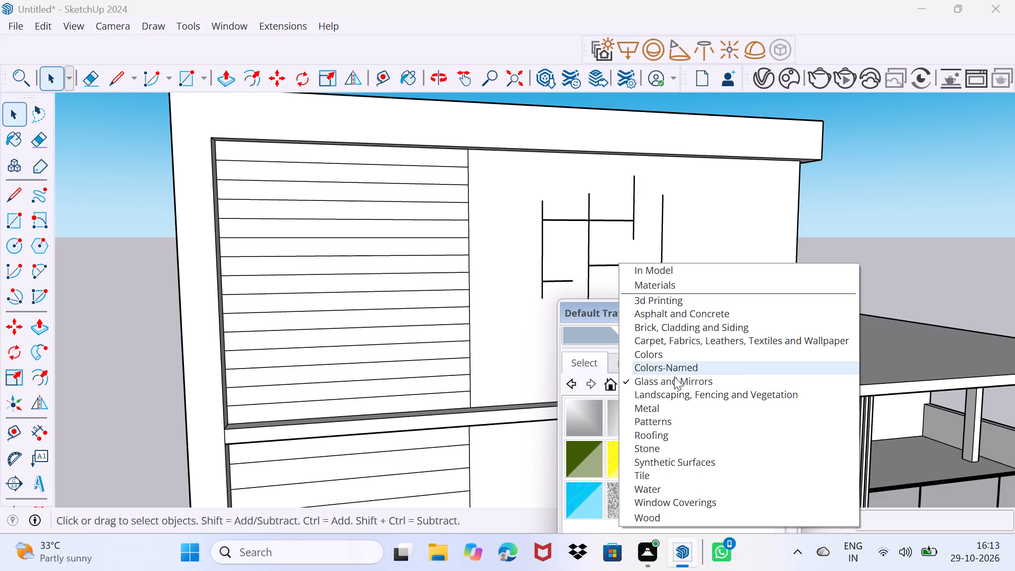
click(674, 366)
scroll(669, 399, down, 1)
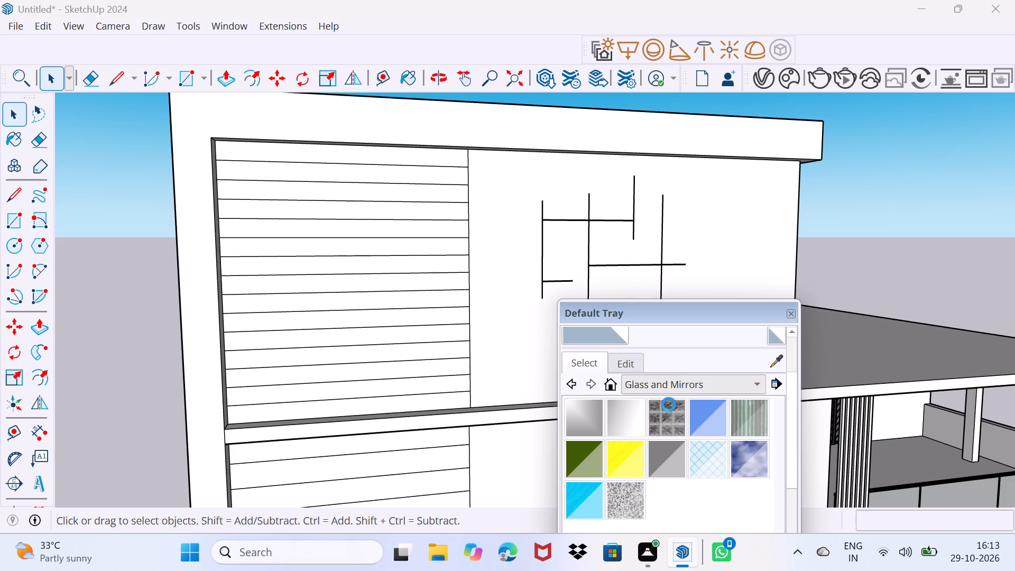
scroll(669, 408, down, 18)
scroll(686, 466, down, 10)
scroll(686, 466, up, 2)
click(697, 460)
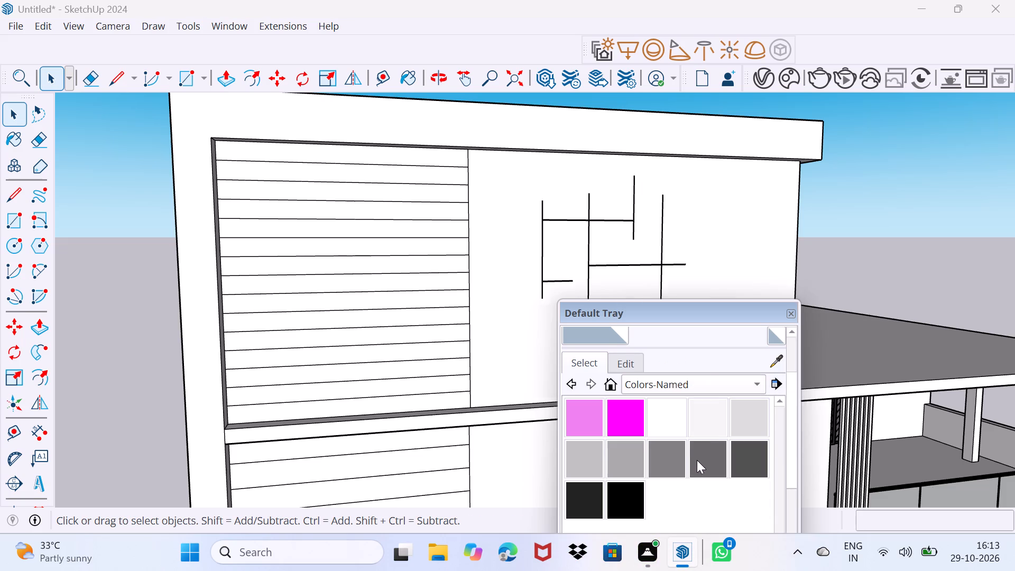
click(729, 247)
middle_drag(710, 278, 607, 250)
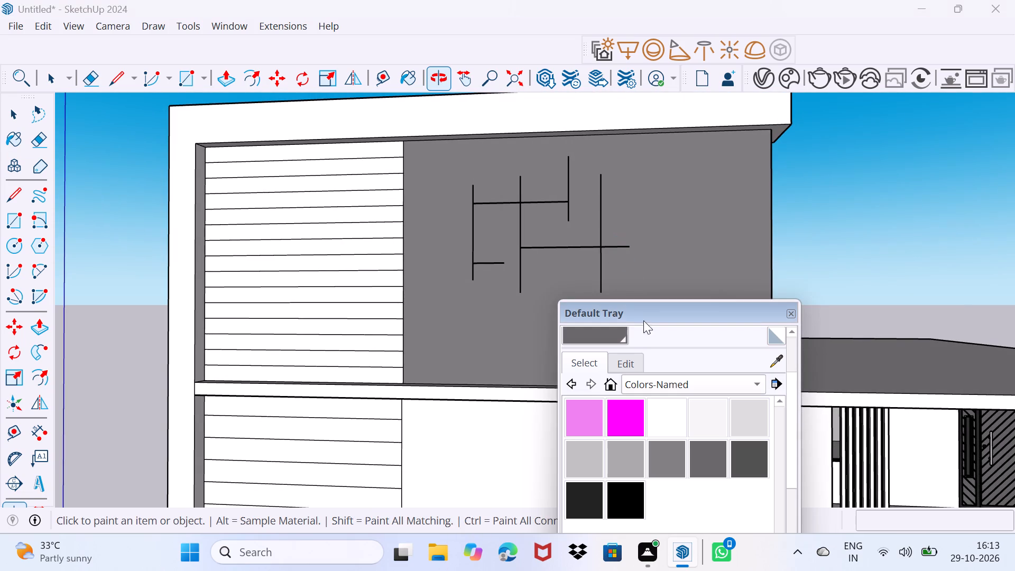
Copy the pattern's second vertical line about 1 3/8" sideways on the dark grey top-floor wall.
drag(689, 321, 624, 500)
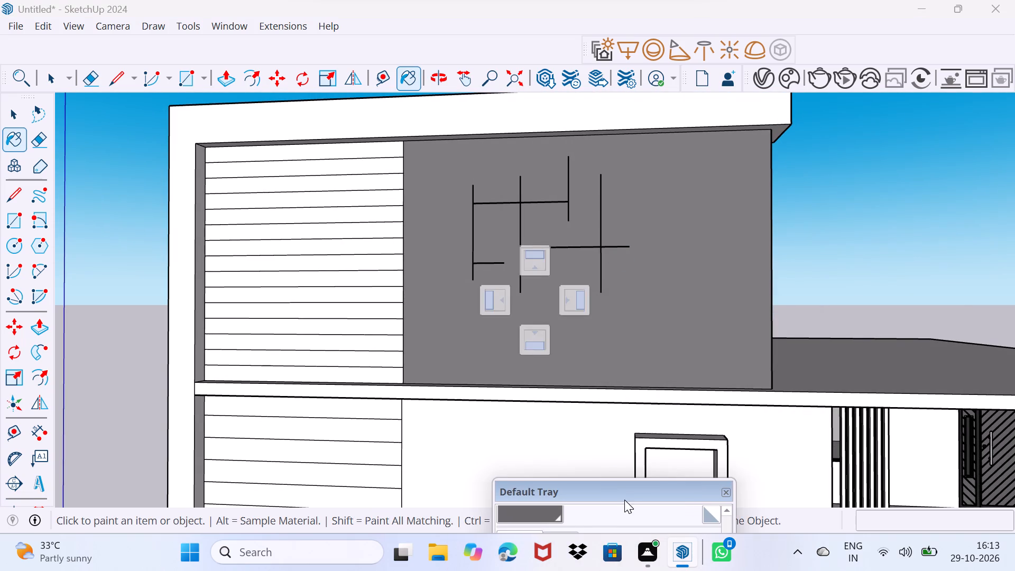
drag(624, 500, 624, 500)
scroll(570, 284, up, 3)
middle_drag(551, 293, 568, 365)
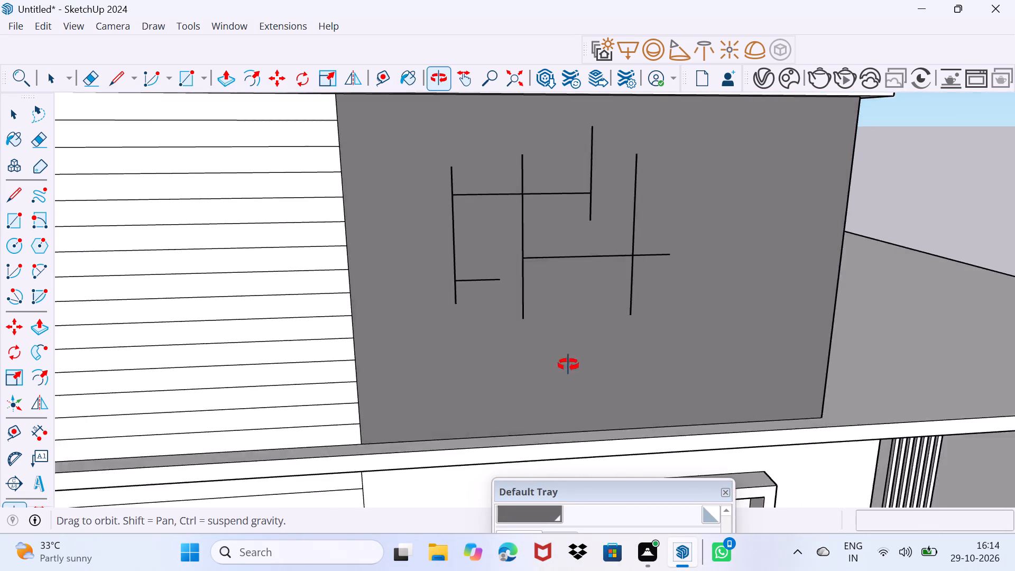
middle_drag(568, 365, 471, 368)
scroll(535, 340, down, 3)
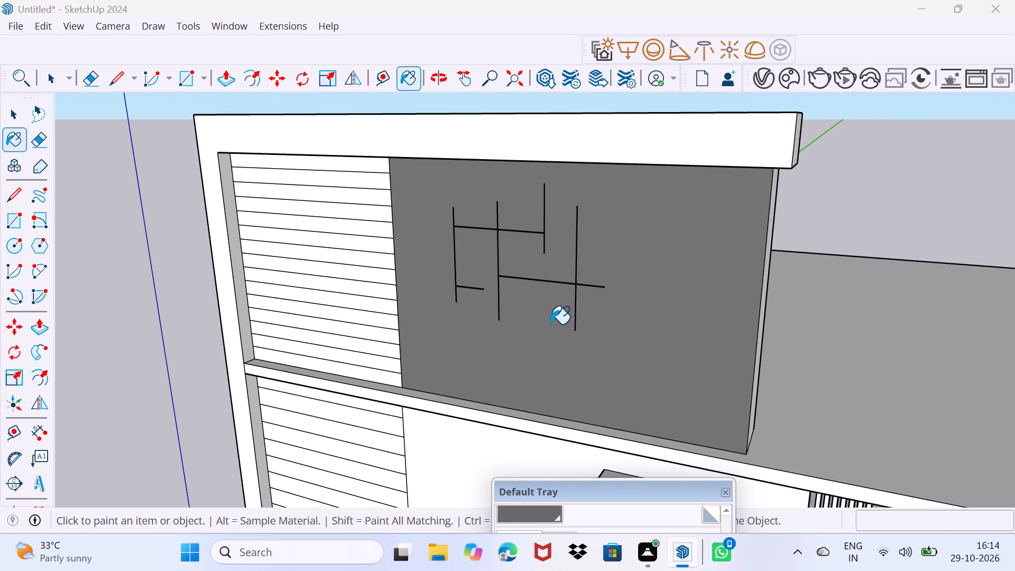
drag(551, 324, 545, 312)
key(space)
scroll(487, 252, up, 6)
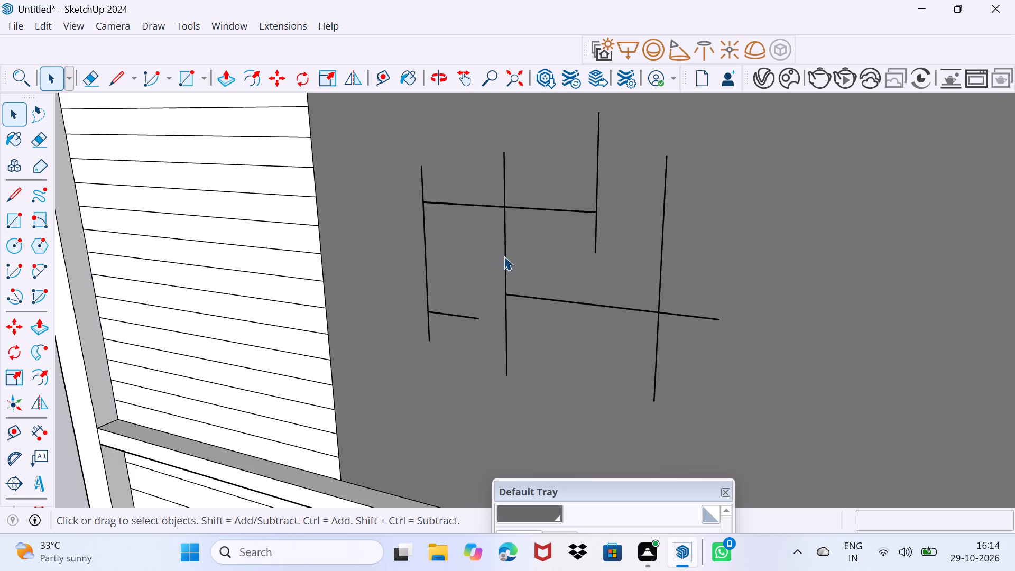
click(505, 255)
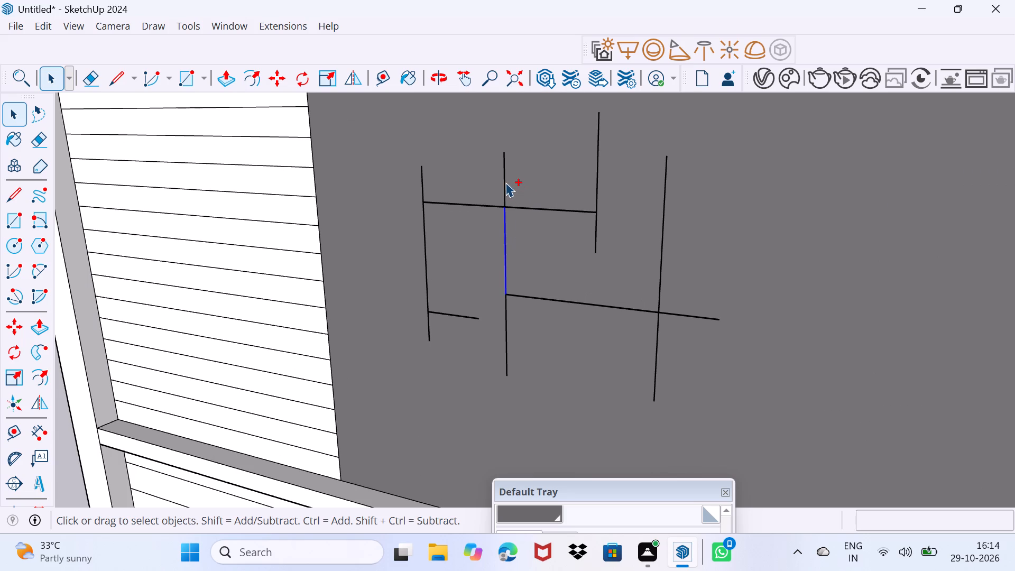
ctrl+click(505, 182)
ctrl+click(507, 328)
key(m)
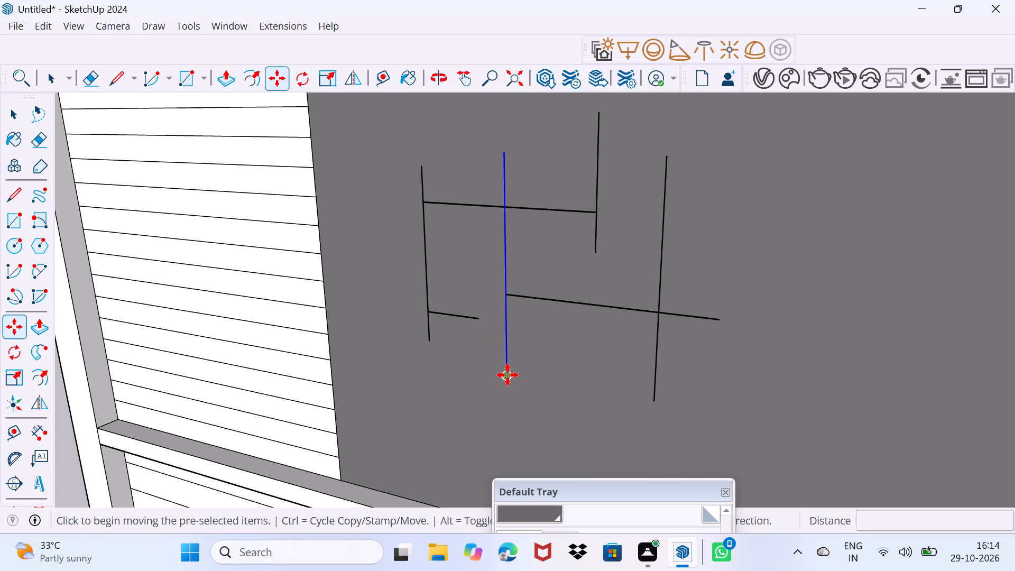
click(508, 375)
scroll(515, 378, up, 2)
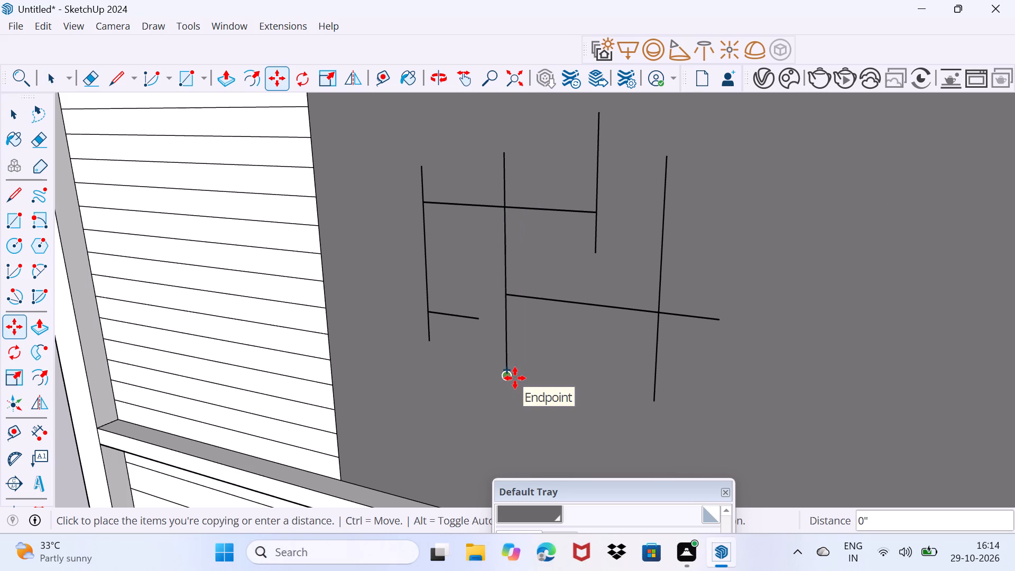
scroll(515, 378, up, 9)
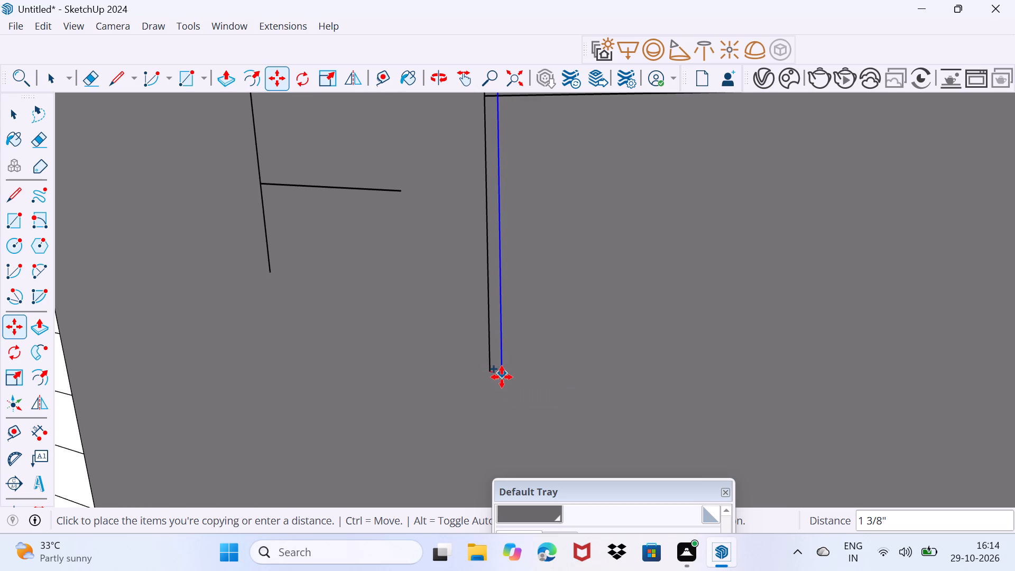
click(502, 377)
scroll(540, 334, down, 8)
key(space)
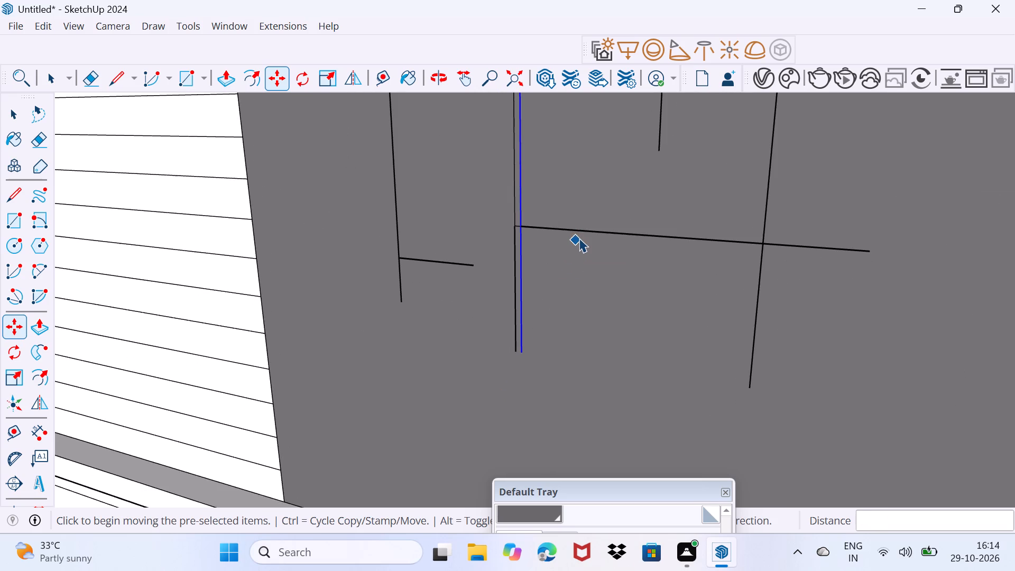
scroll(579, 237, down, 3)
drag(568, 284, 604, 250)
scroll(589, 231, down, 4)
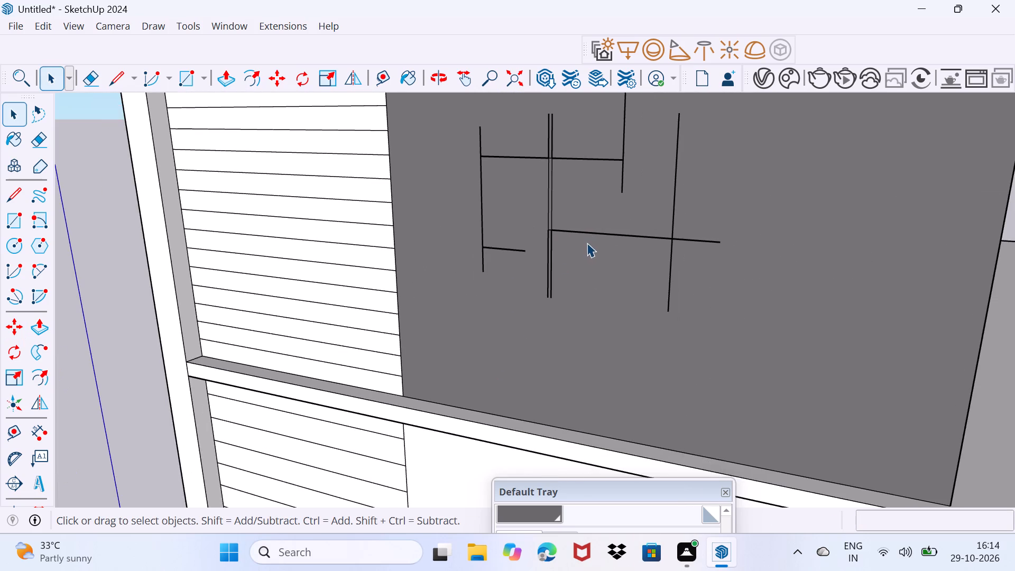
Paint the first-floor wall's uppermost groove strip and the four lowest top-floor strips with the brown two-tone wood from the Tile materials.
middle_drag(590, 246, 671, 231)
scroll(667, 233, down, 3)
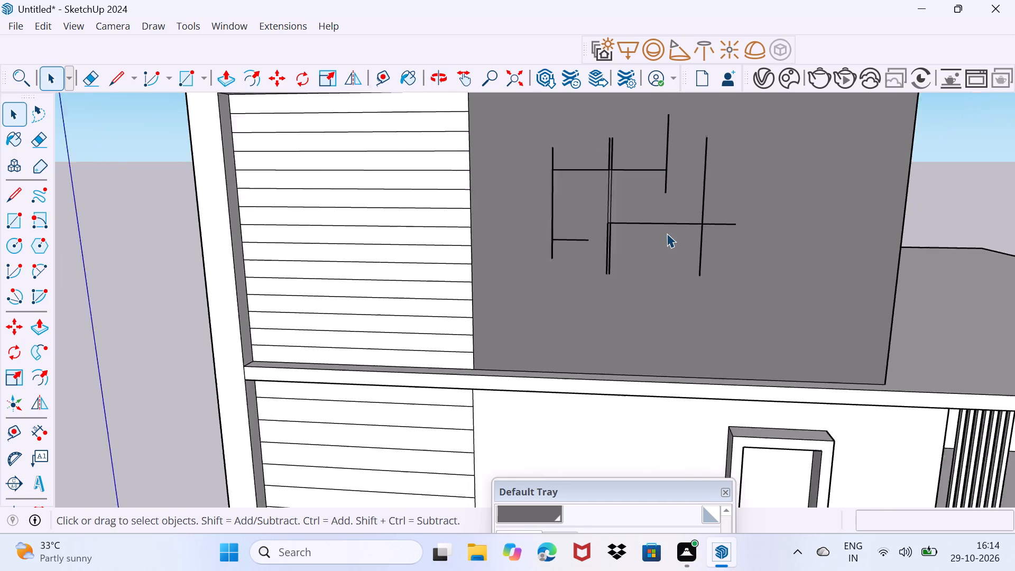
scroll(667, 233, down, 1)
middle_drag(645, 226, 727, 180)
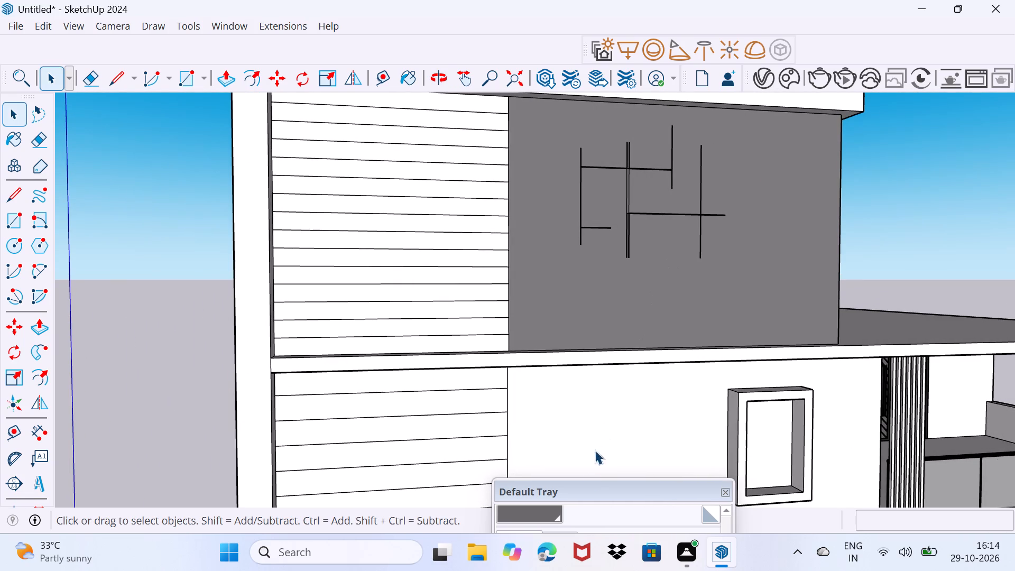
drag(594, 485, 674, 171)
click(706, 257)
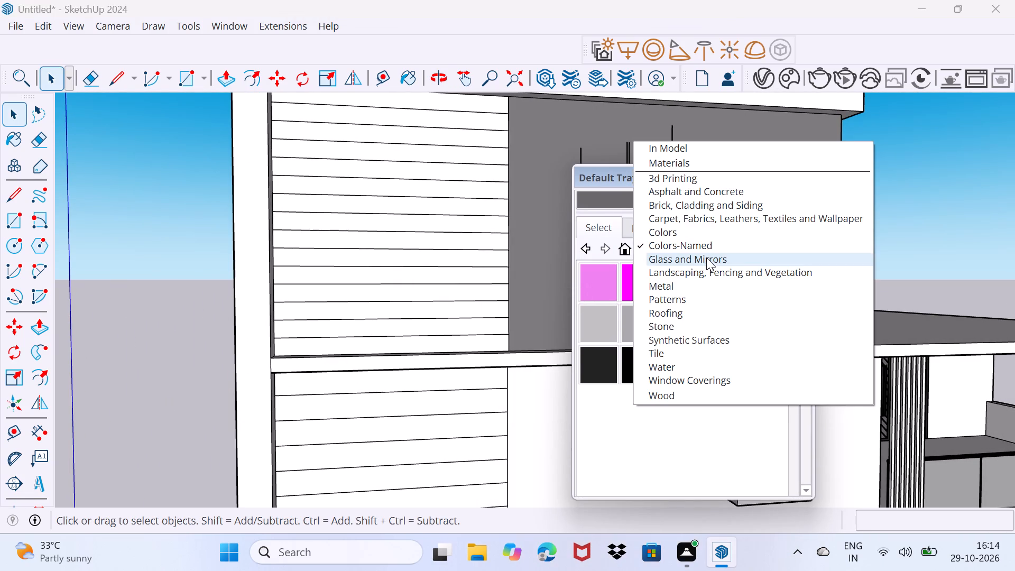
click(675, 350)
scroll(714, 339, down, 6)
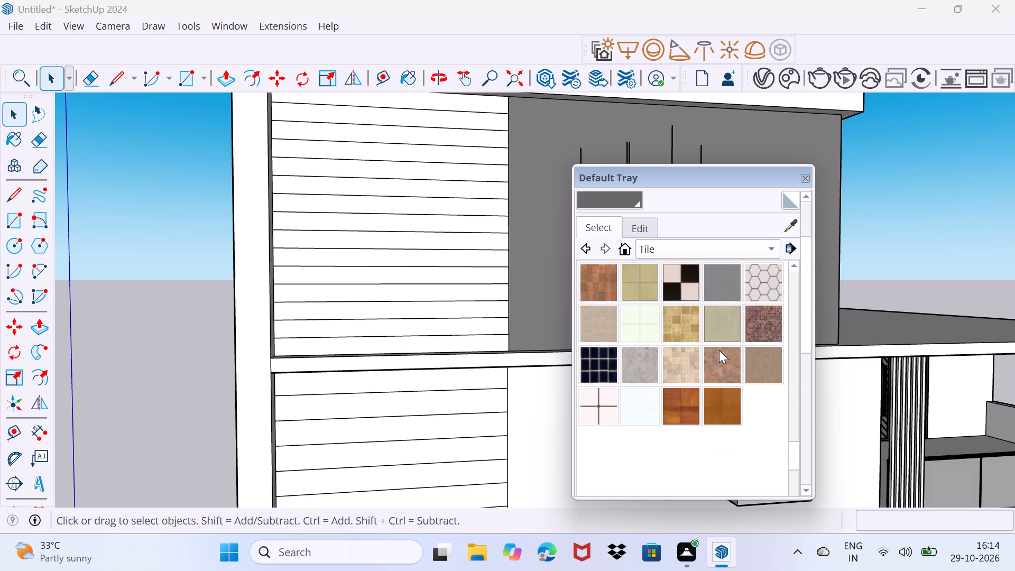
click(683, 400)
drag(670, 186, 660, 350)
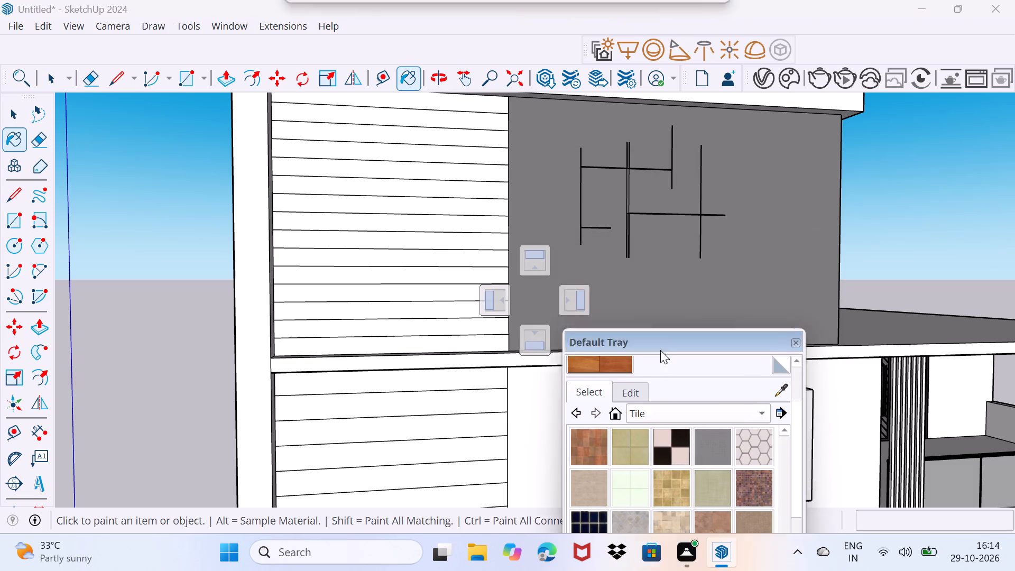
drag(660, 350, 631, 428)
click(490, 382)
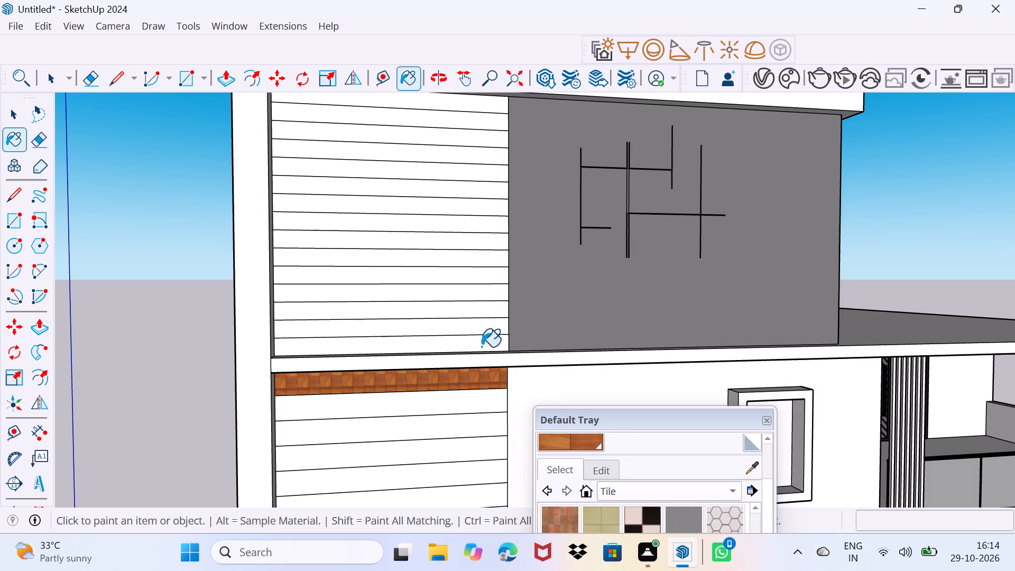
click(482, 342)
click(484, 332)
click(486, 309)
click(483, 297)
click(479, 284)
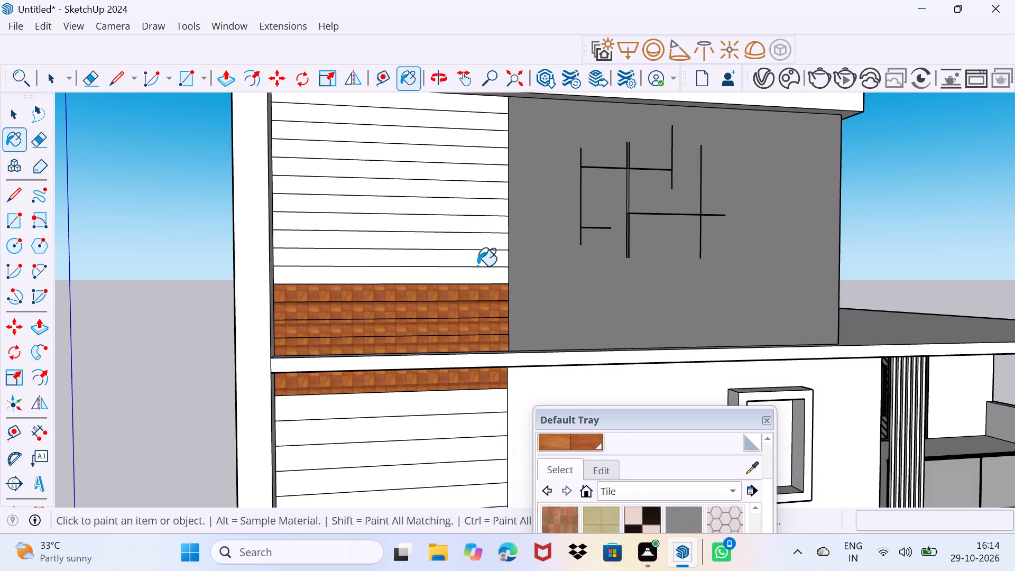
Paint all the remaining groove strips of the top-floor wall with the same brown wood tile.
click(477, 266)
click(479, 259)
click(482, 238)
click(483, 225)
click(483, 212)
click(484, 194)
click(482, 184)
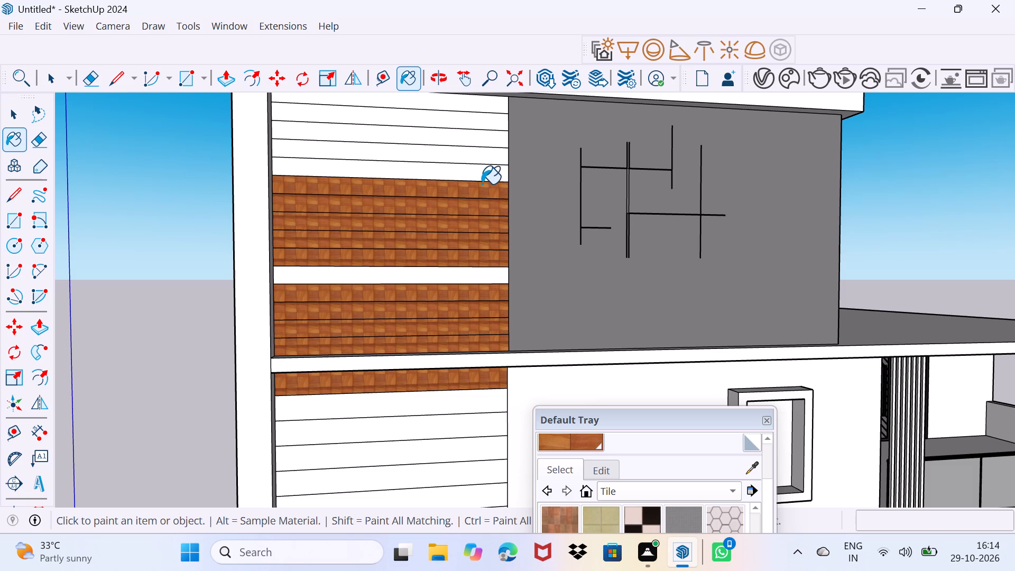
click(481, 174)
click(481, 165)
click(482, 142)
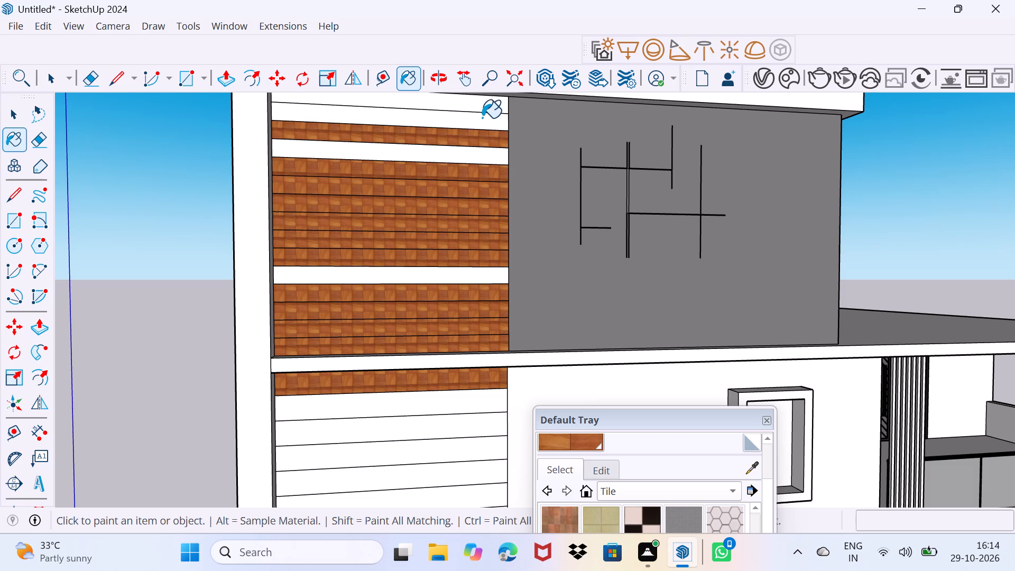
click(482, 118)
click(484, 111)
click(487, 155)
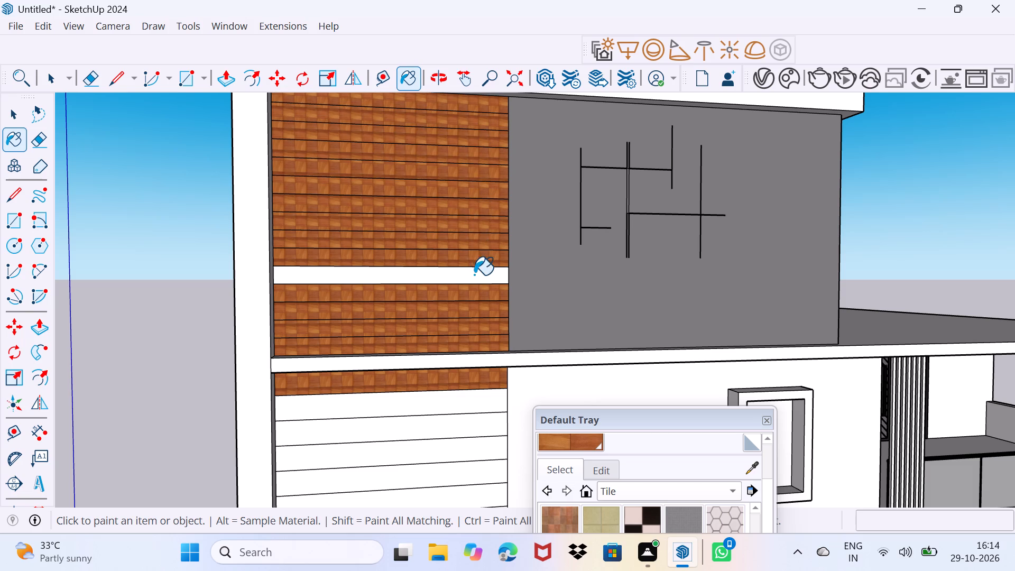
click(474, 275)
Paint the remaining first-floor groove strips, down to the bottom of the projecting balcony band, with the brown wood tile.
click(454, 398)
click(448, 429)
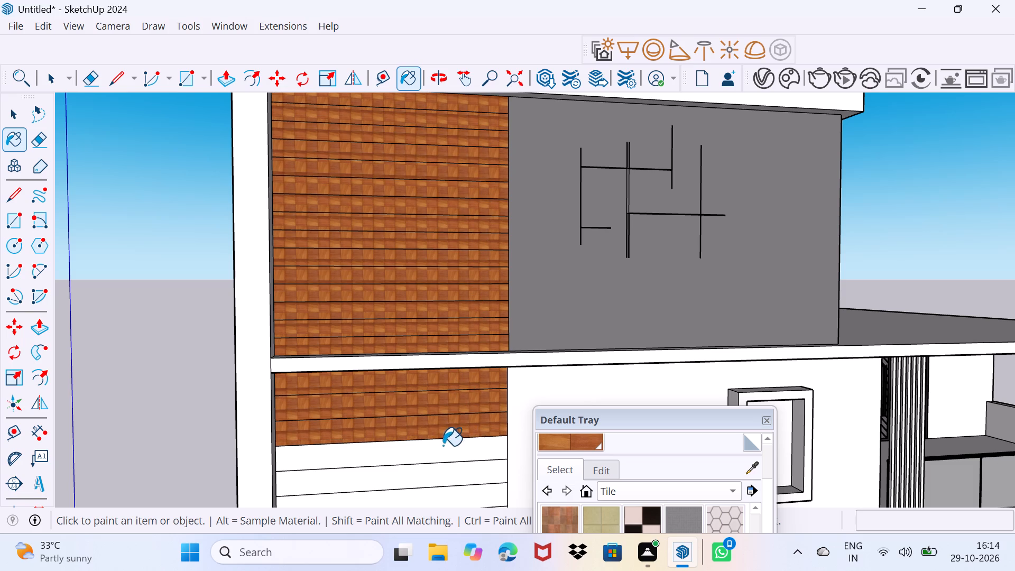
click(442, 446)
middle_drag(453, 429, 455, 412)
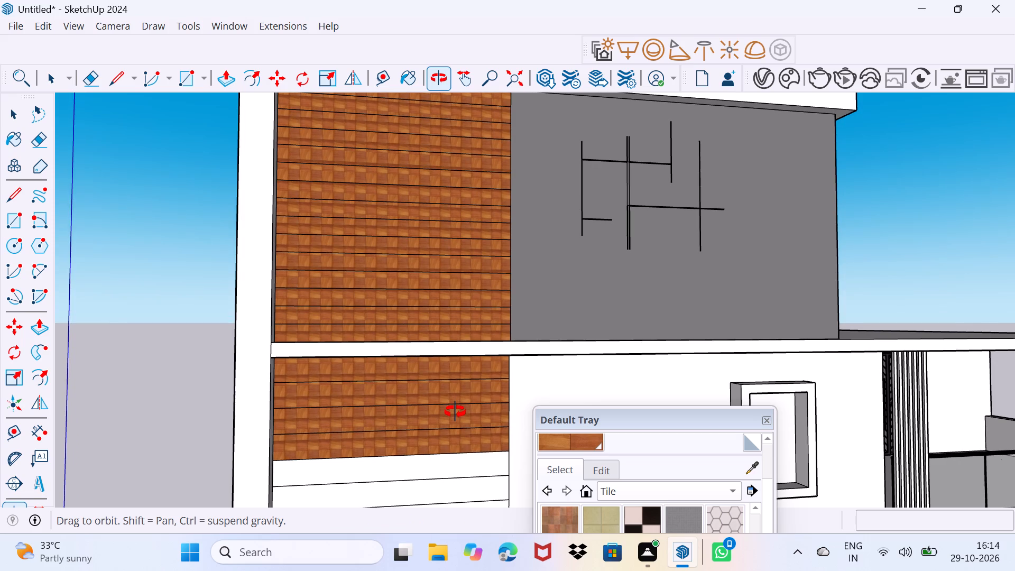
middle_drag(455, 412, 446, 187)
shift+scroll(454, 399, down, 1)
click(457, 237)
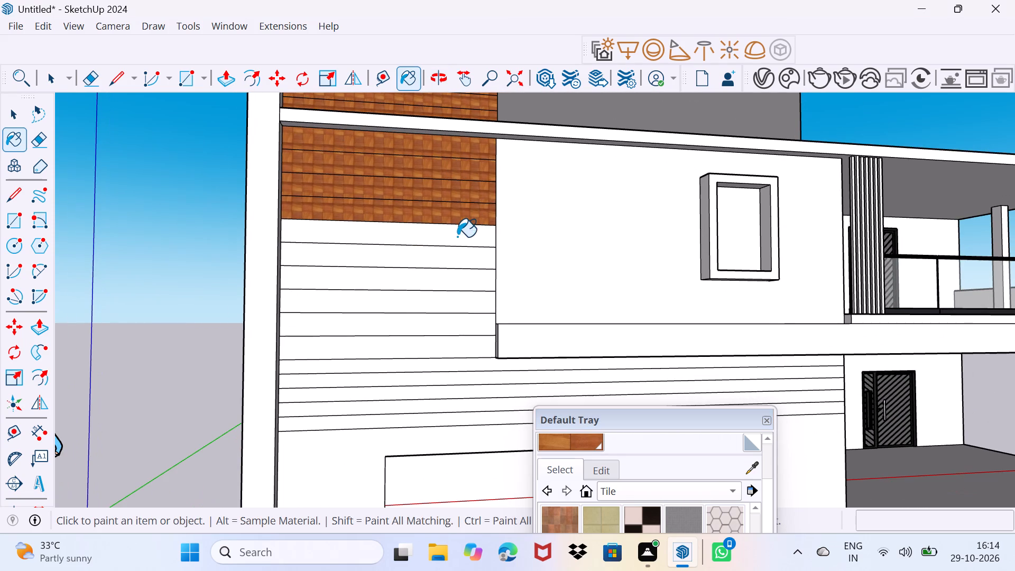
click(440, 254)
click(430, 283)
click(421, 298)
click(412, 318)
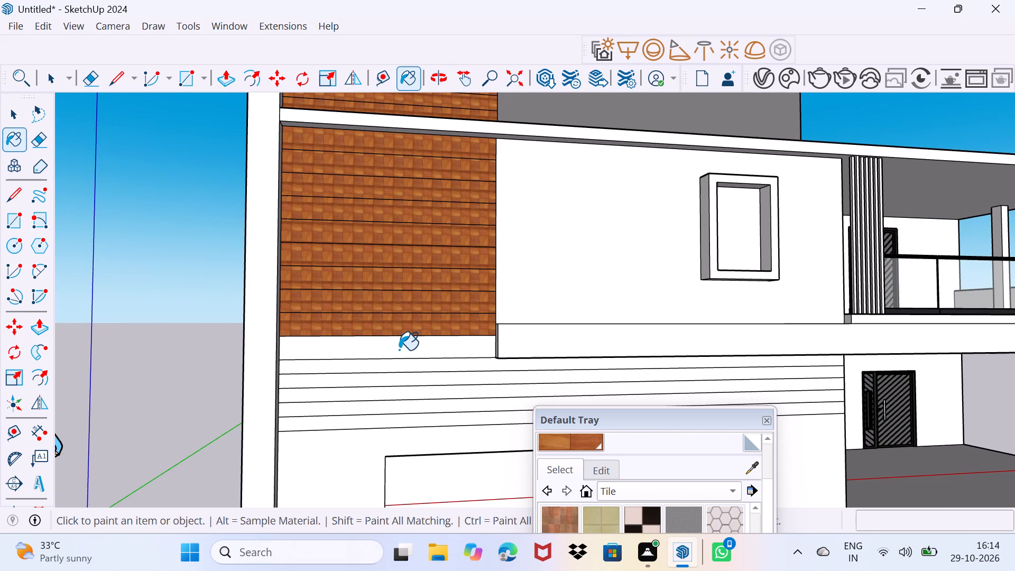
click(399, 350)
Paint the five long groove strips below the projecting balcony band with the brown wood tile.
click(402, 383)
click(399, 403)
click(401, 419)
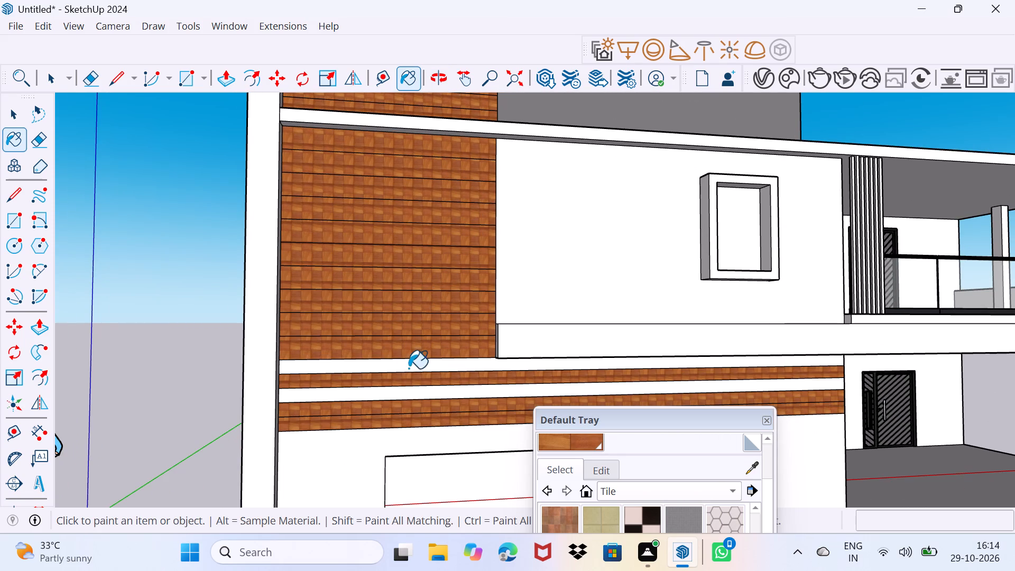
click(409, 392)
click(405, 365)
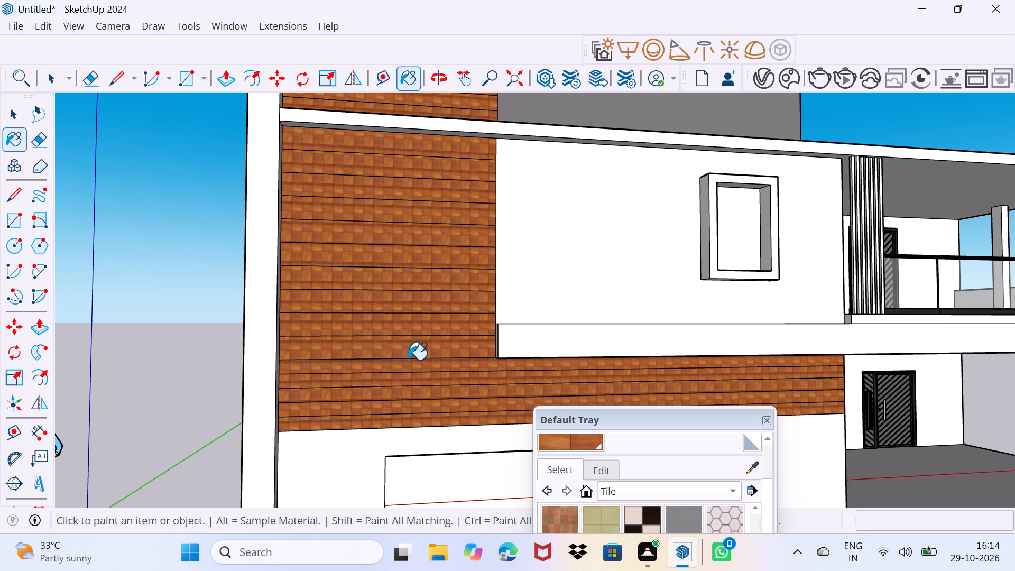
key(space)
Examine the painted front facade and the building's balcony side from several angles.
scroll(453, 337, down, 4)
middle_drag(490, 291, 352, 398)
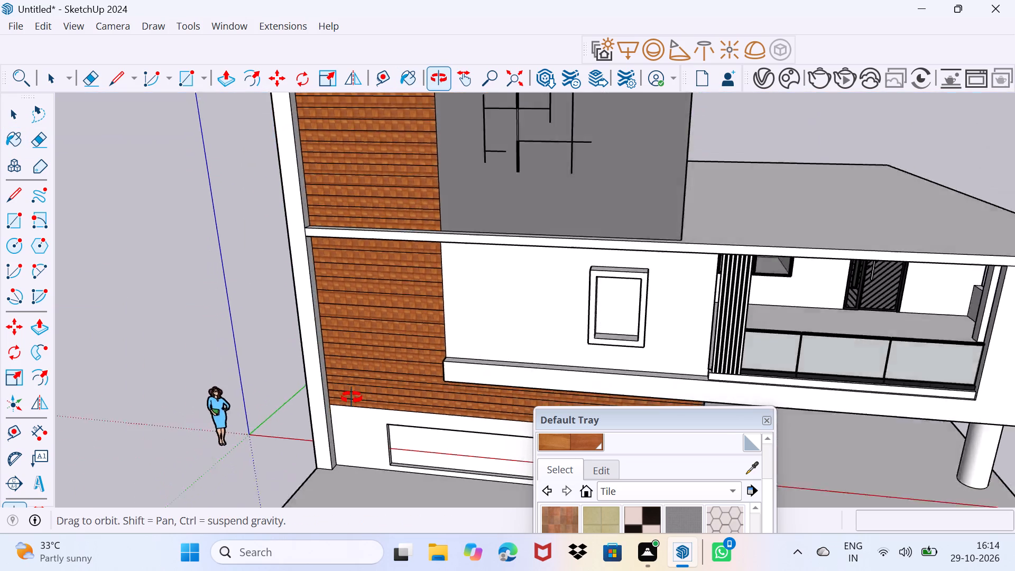
middle_drag(352, 398, 467, 355)
middle_drag(610, 418, 577, 428)
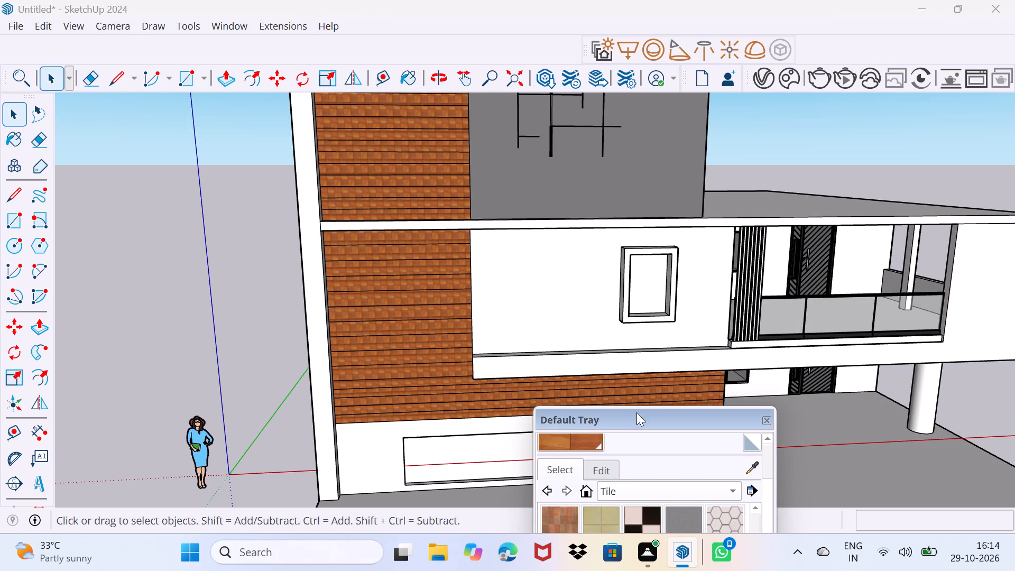
drag(650, 426, 622, 532)
scroll(681, 336, down, 3)
middle_drag(722, 383, 664, 318)
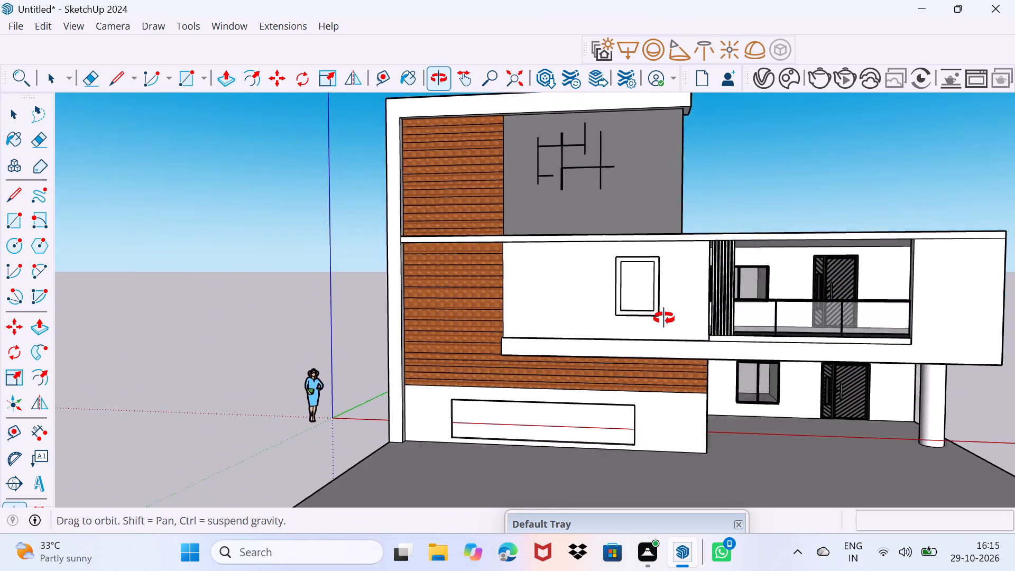
middle_drag(664, 318, 441, 291)
middle_drag(477, 352, 542, 355)
scroll(434, 277, up, 2)
middle_drag(555, 425, 496, 425)
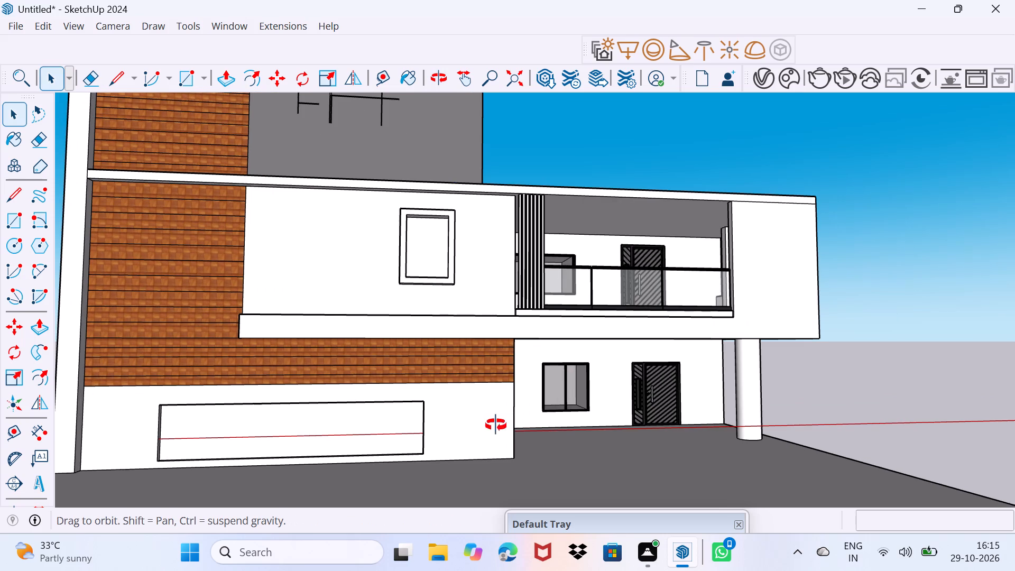
middle_drag(496, 425, 445, 430)
middle_drag(804, 461, 625, 458)
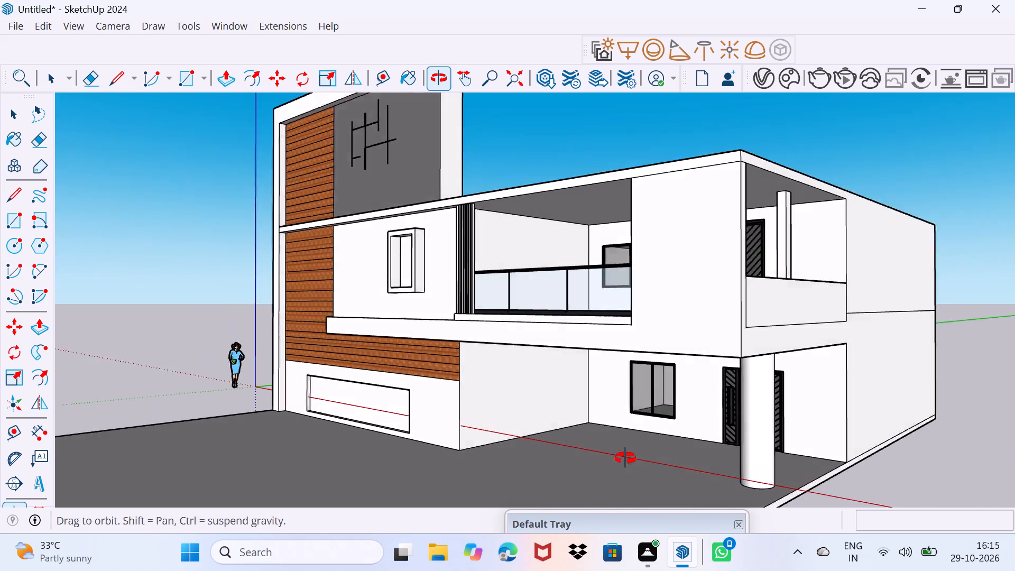
middle_drag(625, 458, 539, 340)
Copy the ground slab's long side edge 6" inward to mark a narrow strip along the slab's border.
middle_drag(541, 373, 582, 444)
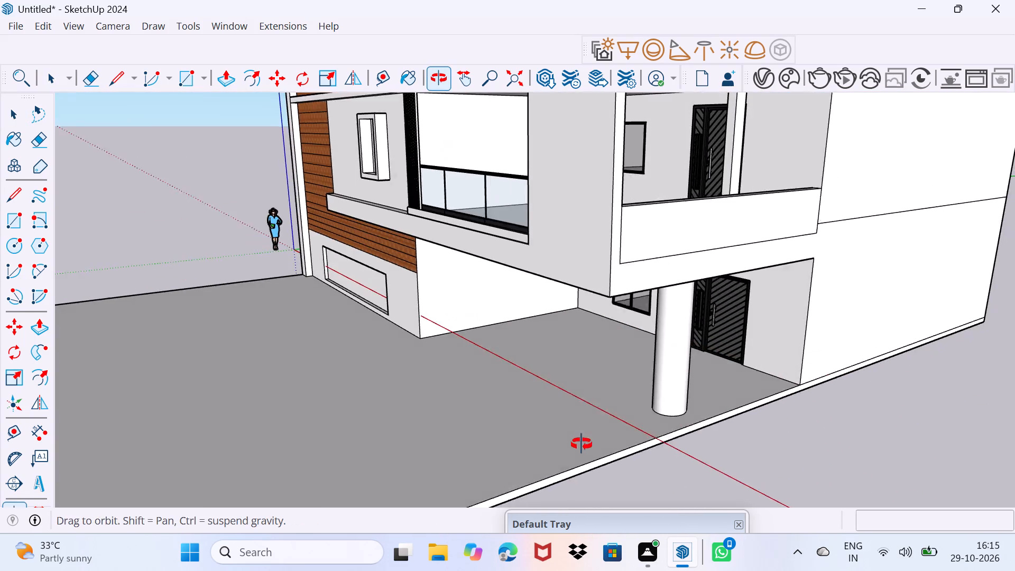
middle_drag(582, 444, 587, 450)
click(617, 482)
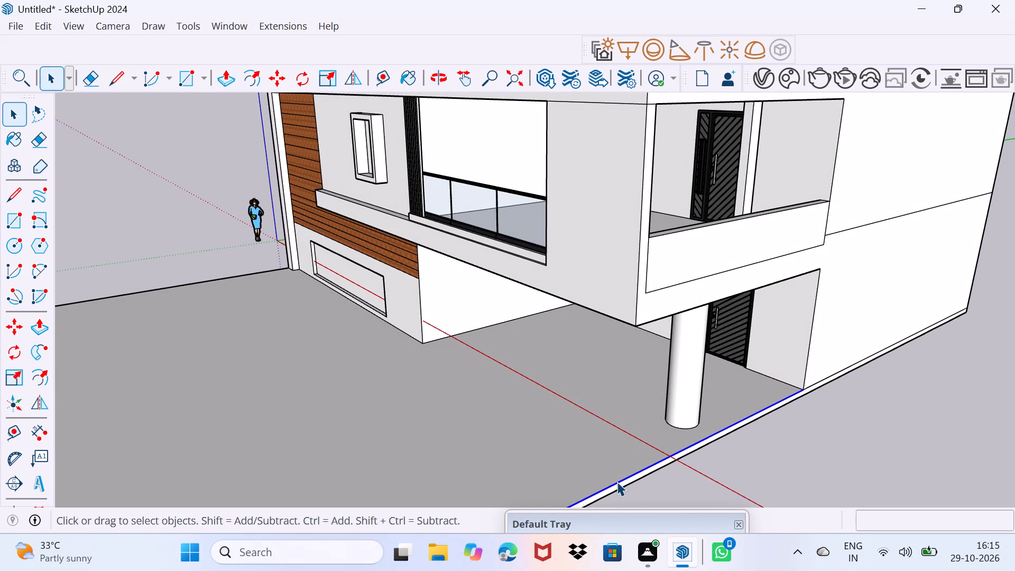
key(m)
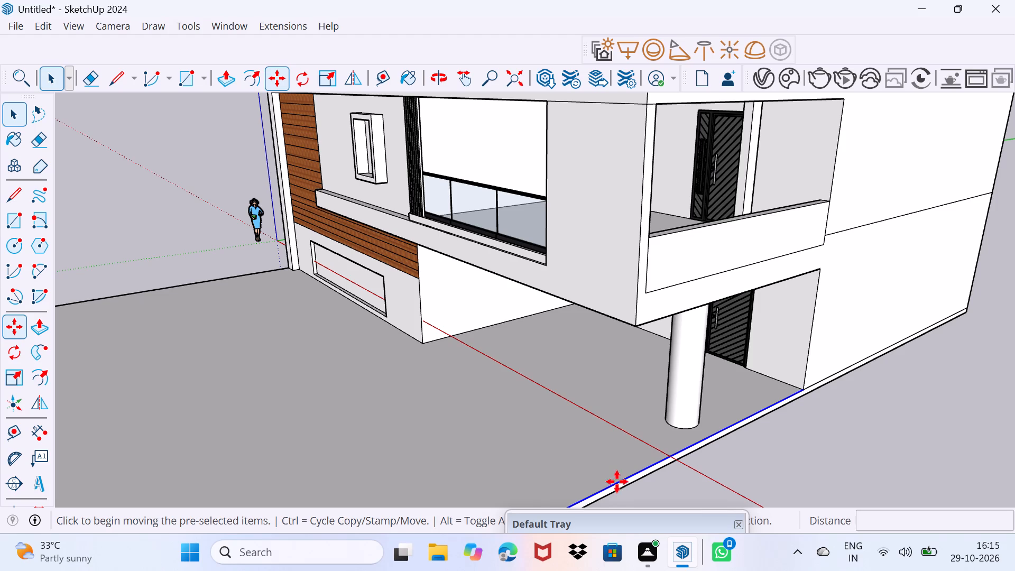
click(608, 484)
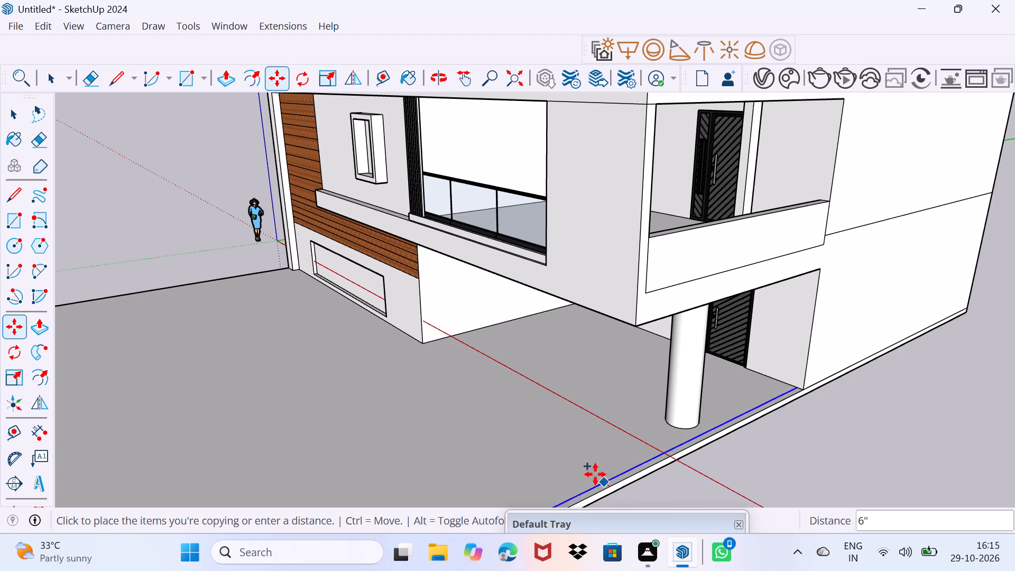
click(595, 484)
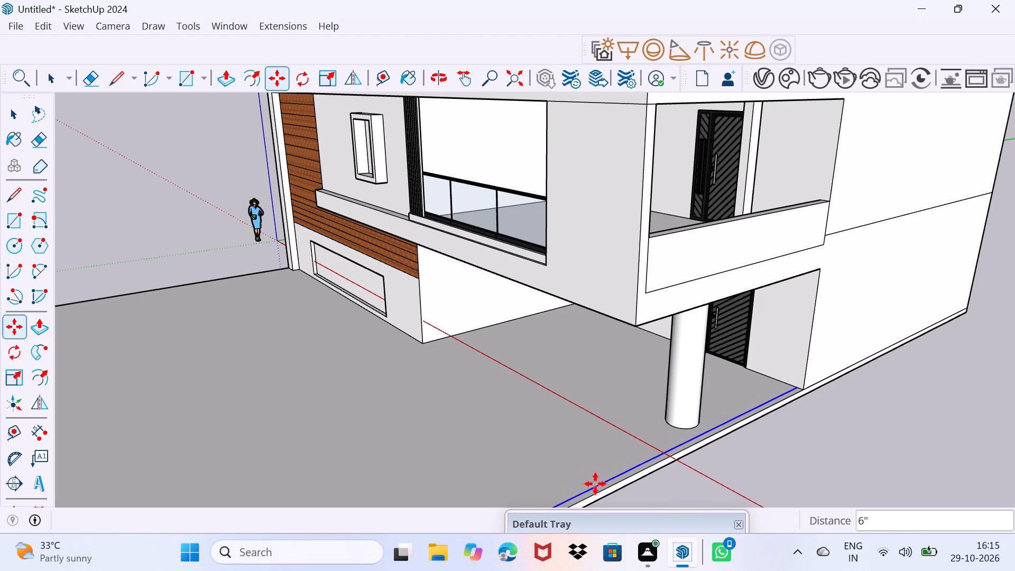
key(space)
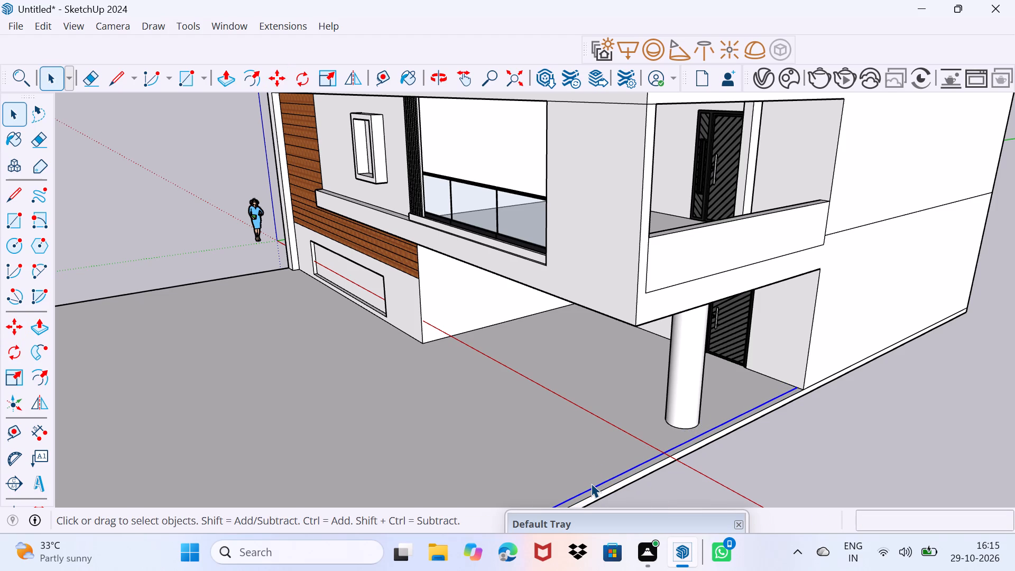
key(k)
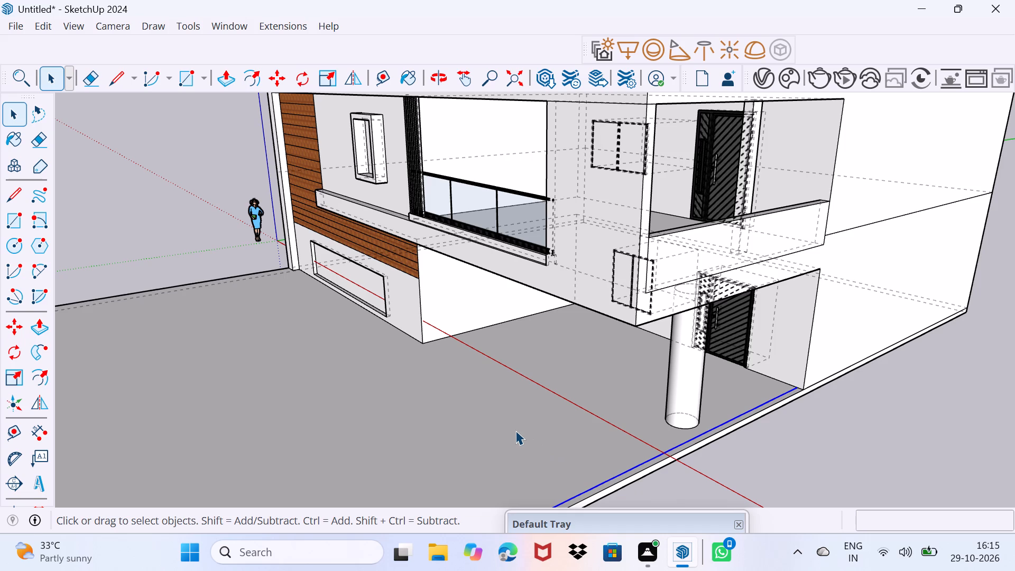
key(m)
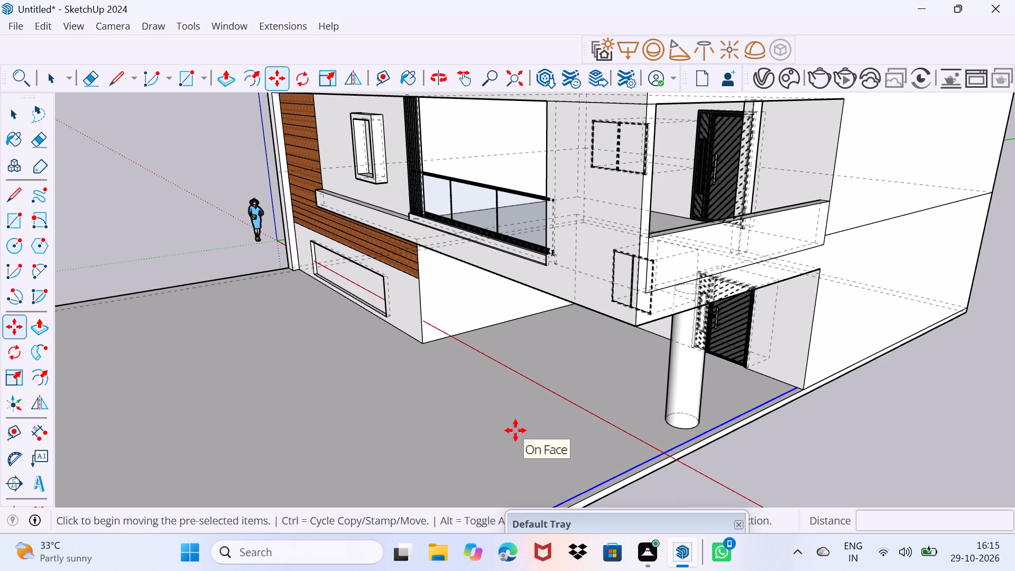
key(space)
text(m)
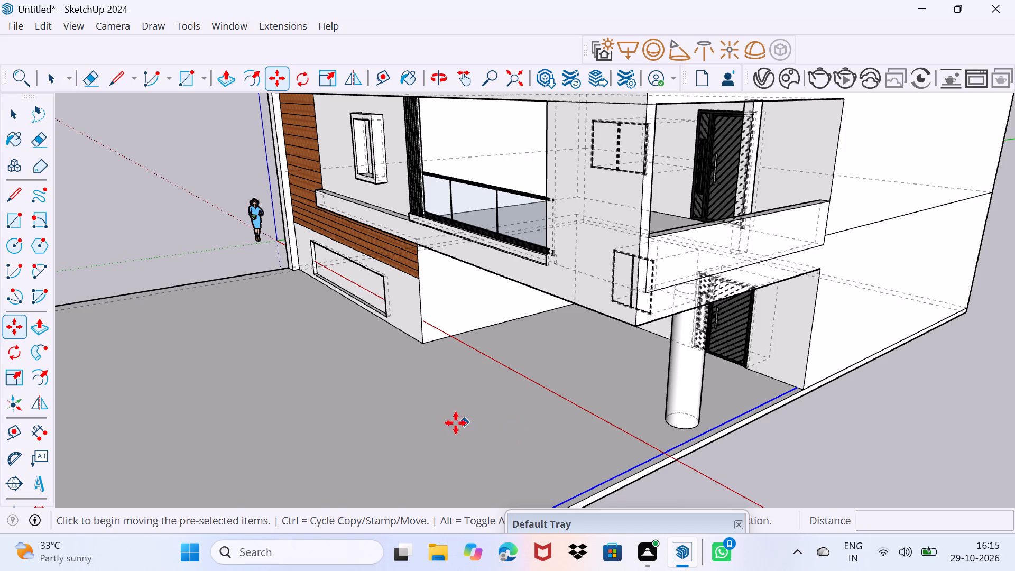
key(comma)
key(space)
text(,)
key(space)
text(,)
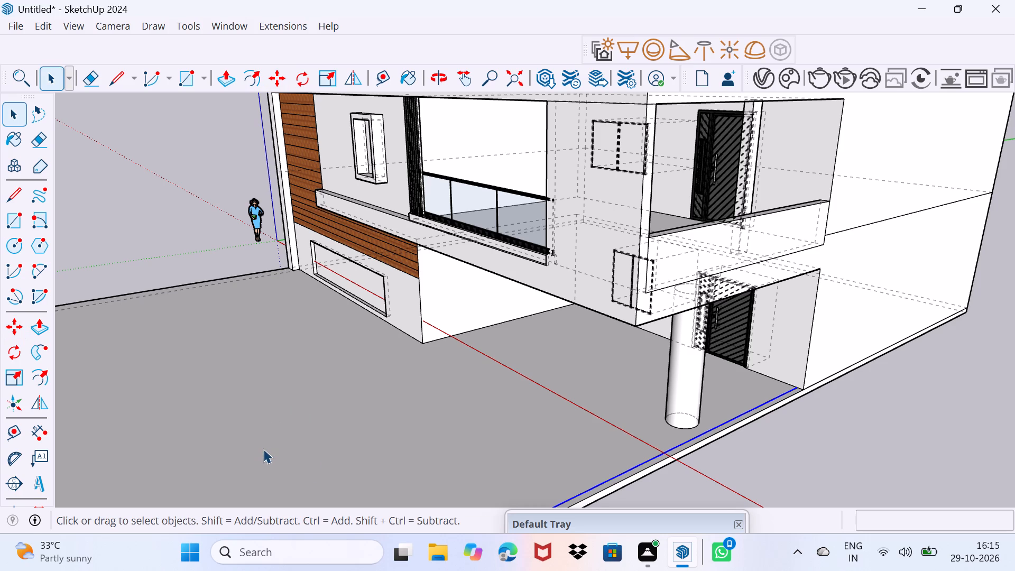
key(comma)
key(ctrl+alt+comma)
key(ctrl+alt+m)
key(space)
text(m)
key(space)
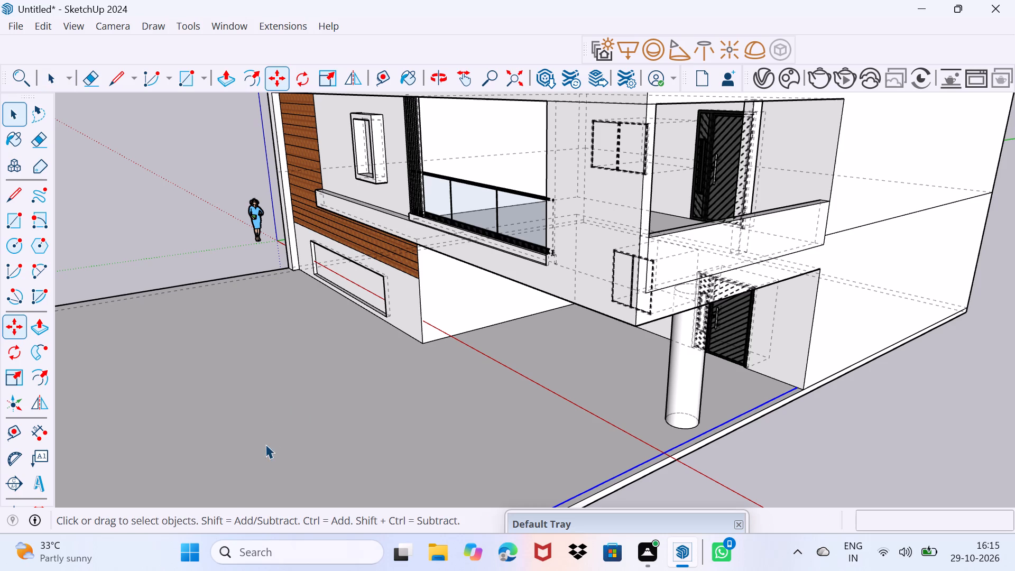
Draw a line about 26' long from the ground-floor front wall's base corner across the slab and border strip to the side edge.
drag(742, 484, 824, 394)
scroll(763, 396, down, 1)
middle_drag(763, 396, 884, 350)
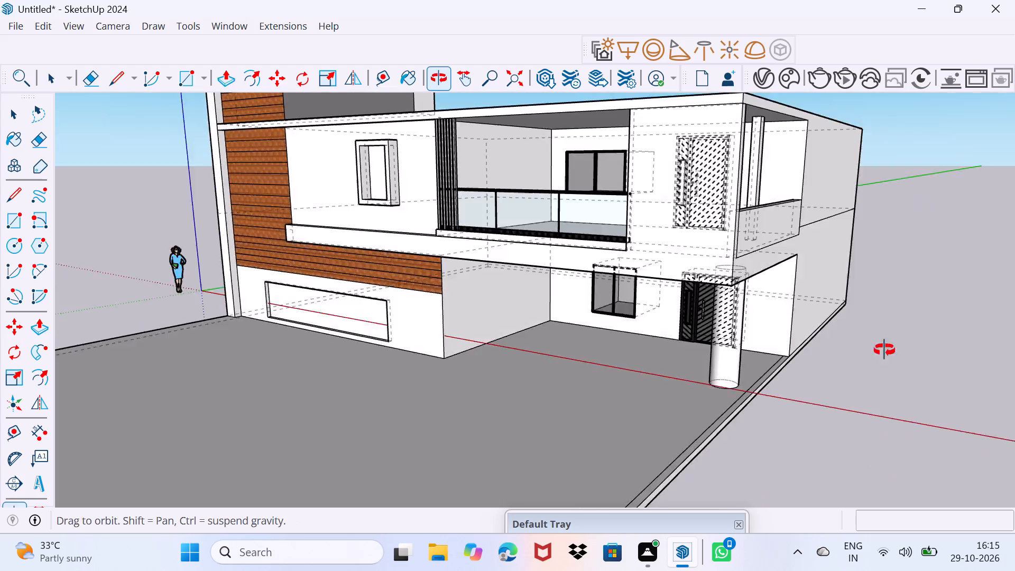
middle_drag(884, 350, 818, 324)
middle_drag(808, 328, 796, 334)
scroll(696, 407, up, 3)
middle_drag(677, 411, 719, 462)
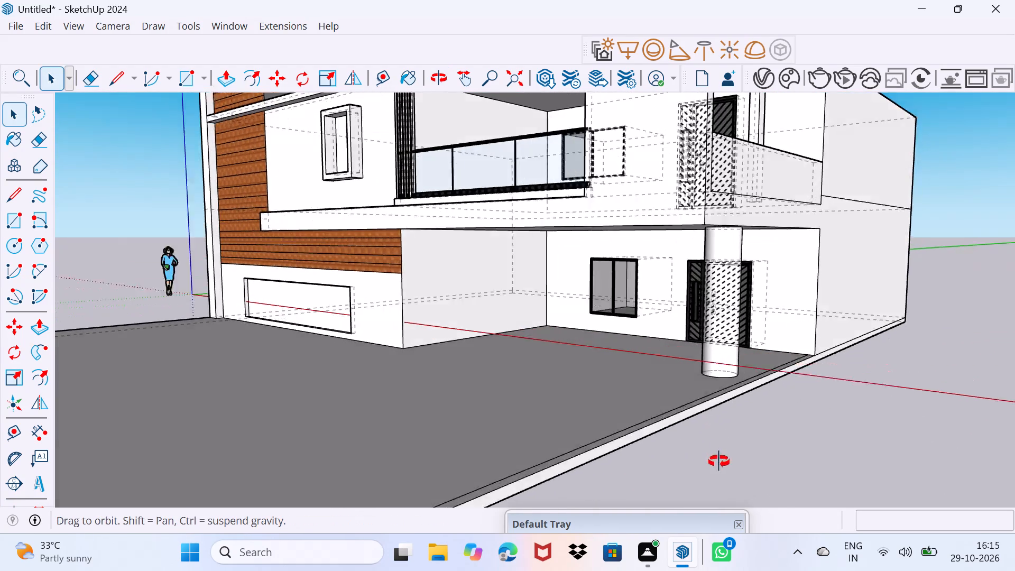
middle_drag(719, 462, 725, 466)
scroll(730, 449, up, 2)
key(l)
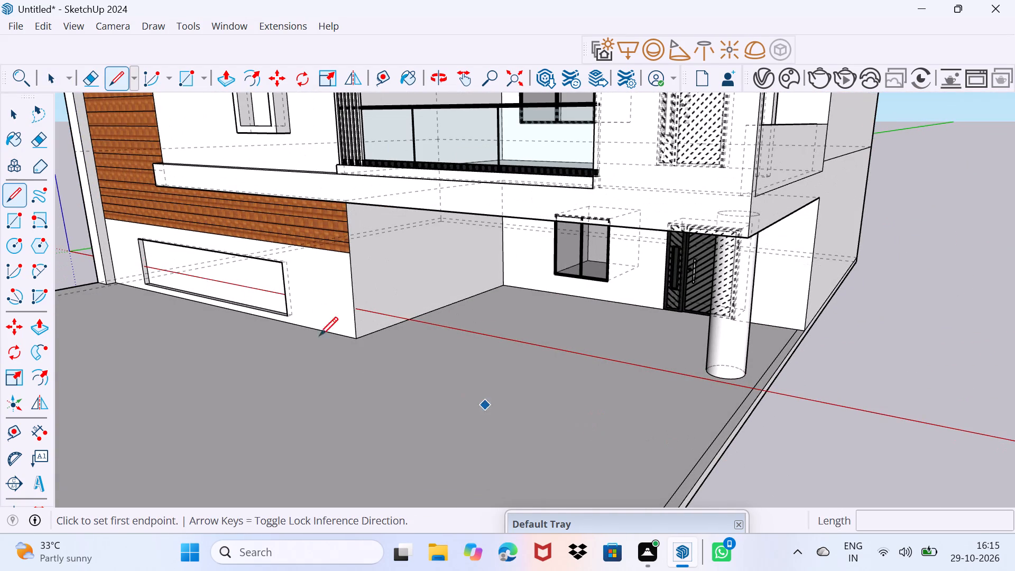
click(356, 339)
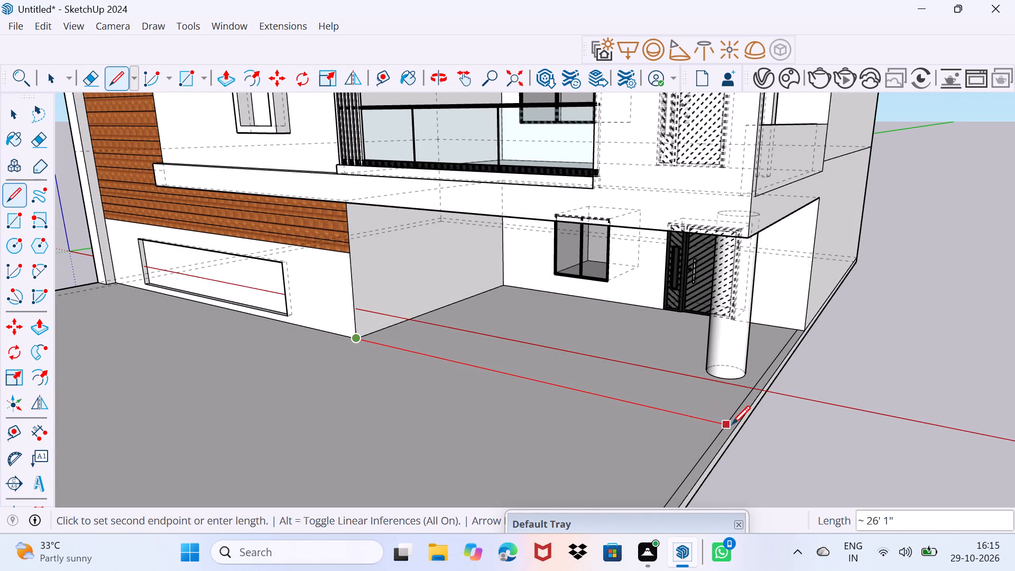
click(740, 428)
key(space)
Push/Pull the border strip segment beside the porch column up 5' as a side compound wall.
click(739, 416)
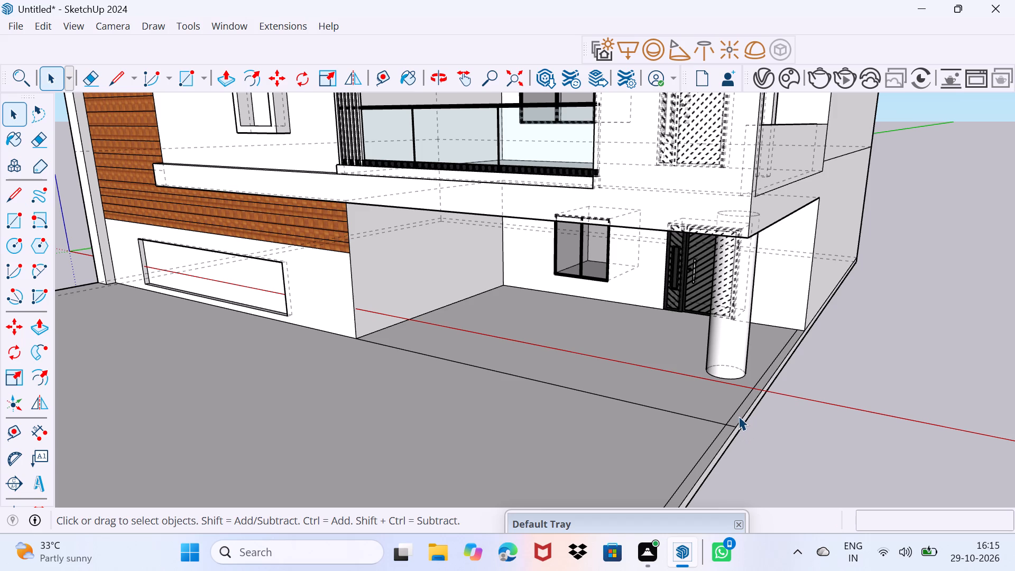
key(p)
click(739, 416)
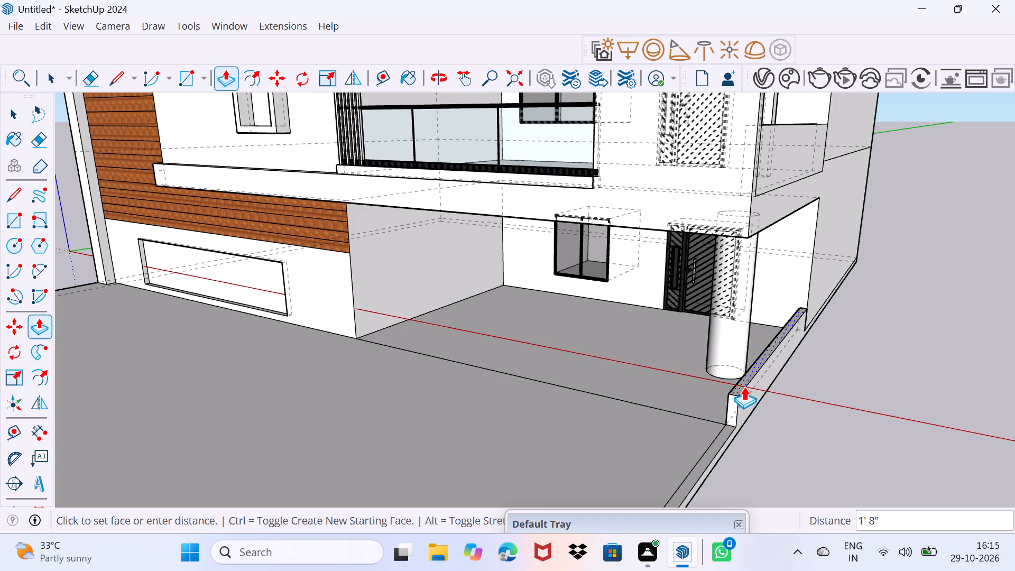
text(5')
key(Return)
key(space)
Search 3D Warehouse for "gate".
middle_drag(598, 389, 607, 391)
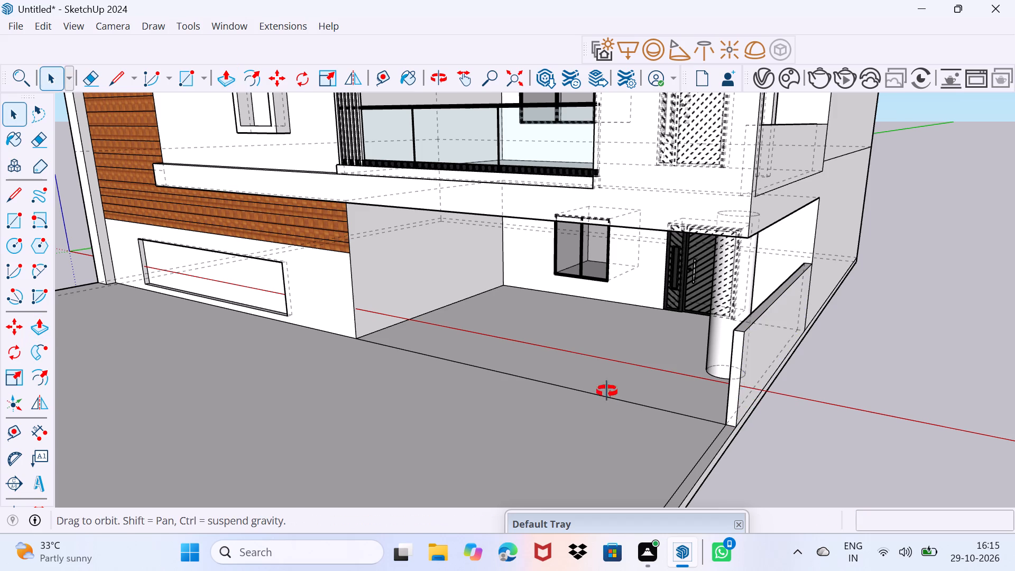
middle_drag(607, 391, 727, 385)
scroll(308, 300, down, 2)
middle_drag(278, 330, 364, 334)
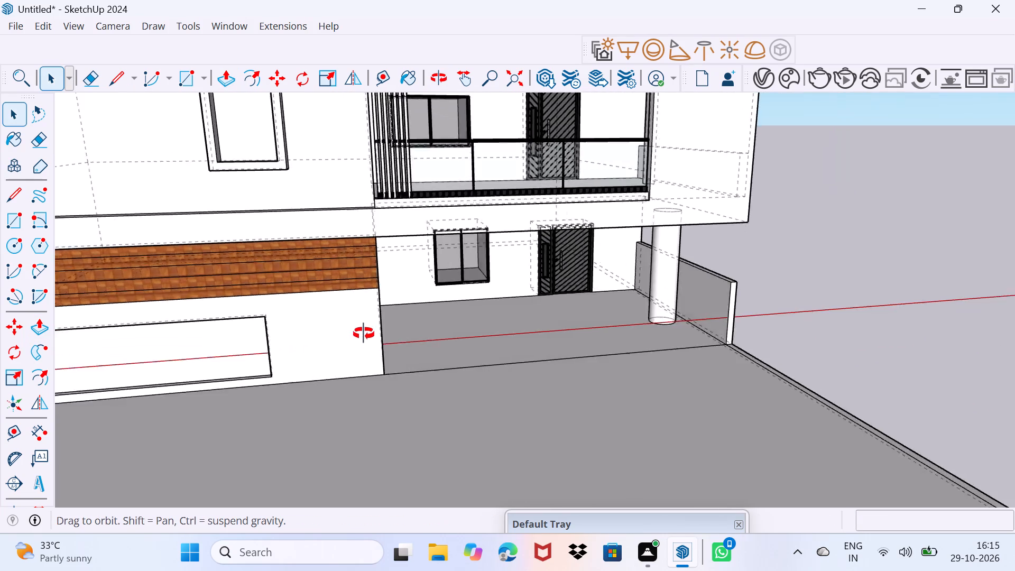
middle_drag(364, 334, 338, 311)
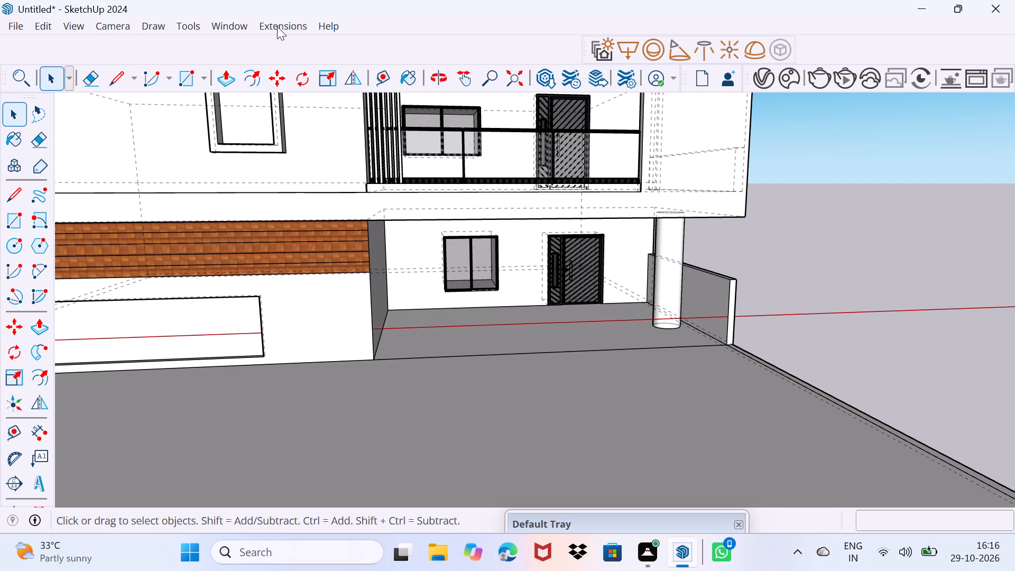
click(228, 27)
click(243, 155)
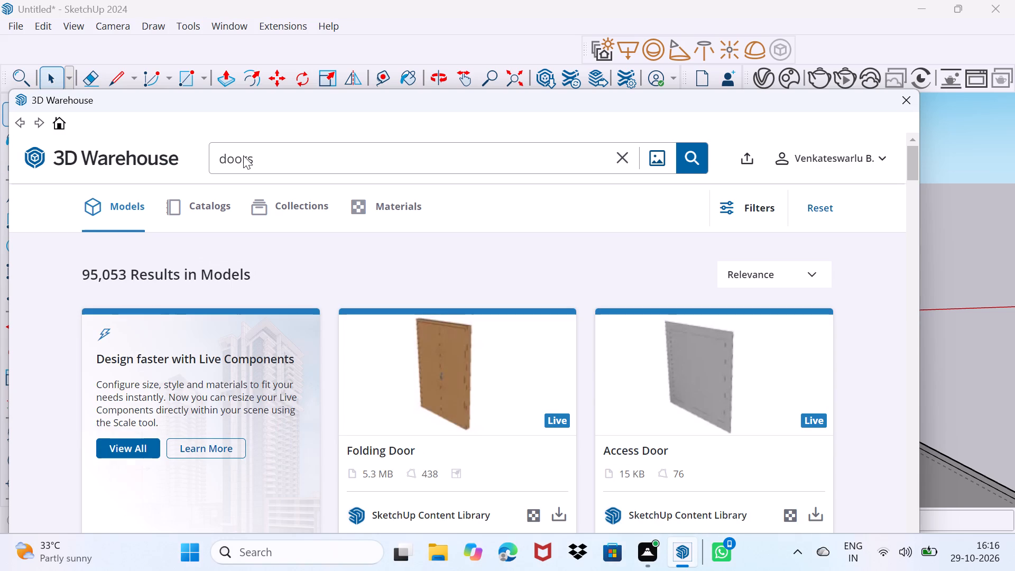
click(291, 156)
key(BackSpace)
key(BackSpace)
key(BackSpace)
key(BackSpace)
key(BackSpace)
key(BackSpace)
text(gate)
key(shift+Return)
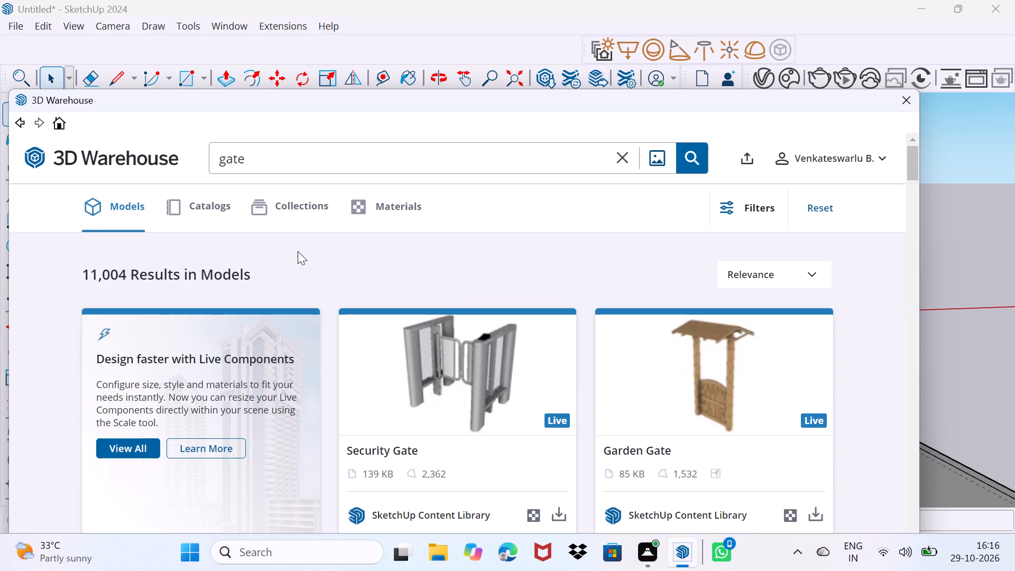
Look through the gate models in the search results for a suitable main gate.
scroll(318, 302, down, 3)
scroll(401, 333, down, 3)
scroll(439, 353, down, 6)
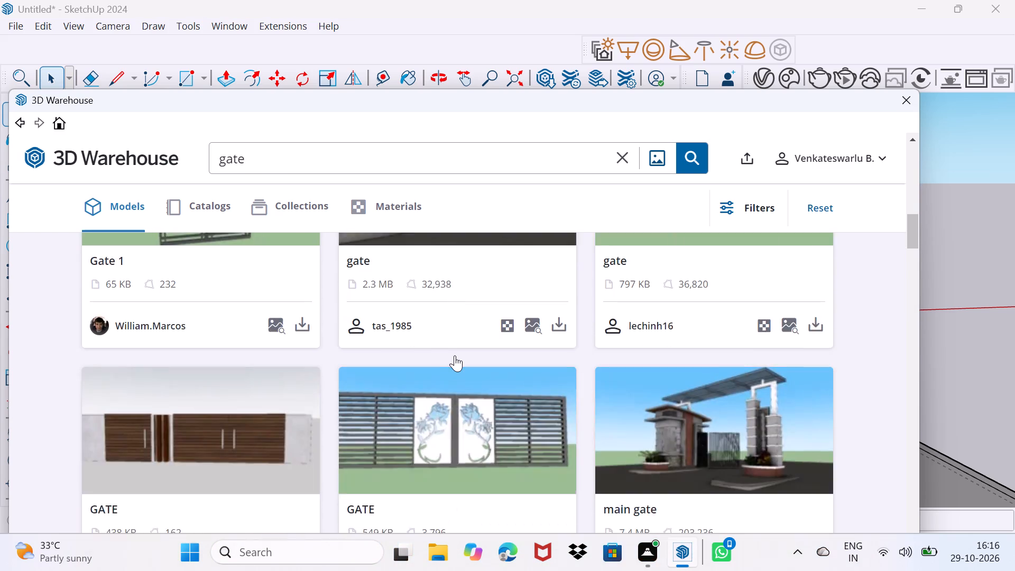
scroll(459, 355, down, 16)
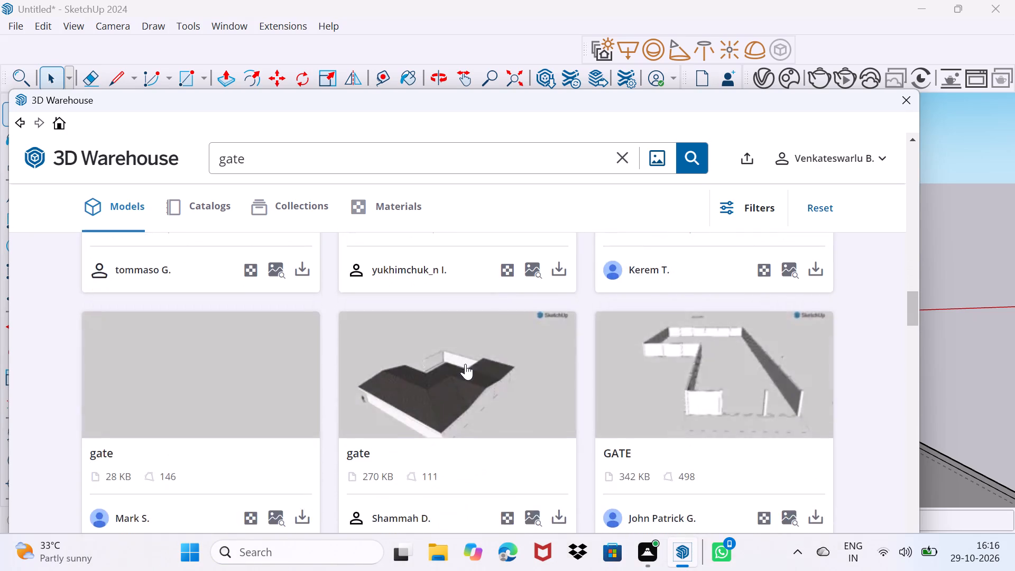
scroll(465, 364, down, 16)
scroll(467, 363, up, 6)
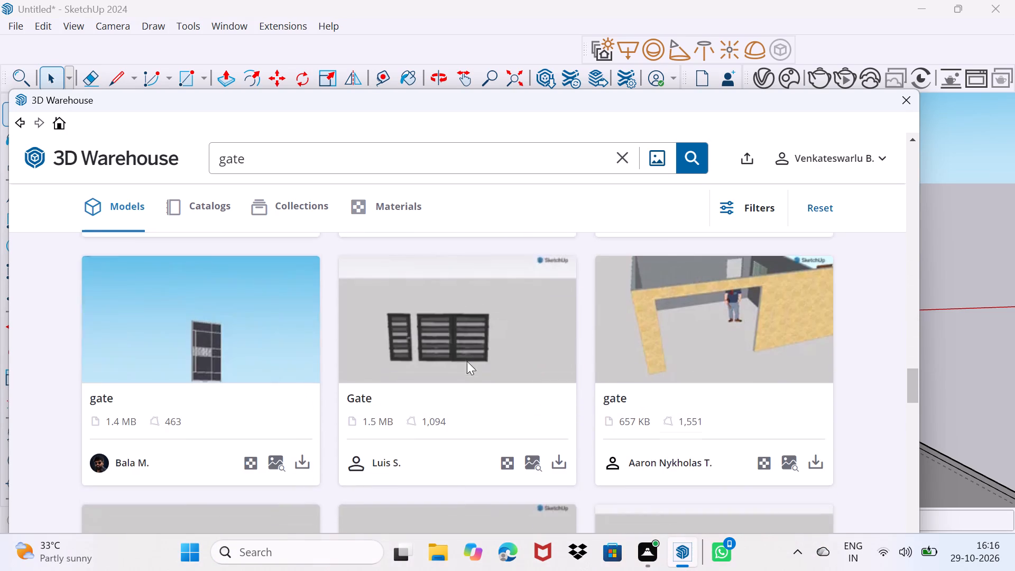
scroll(467, 361, down, 17)
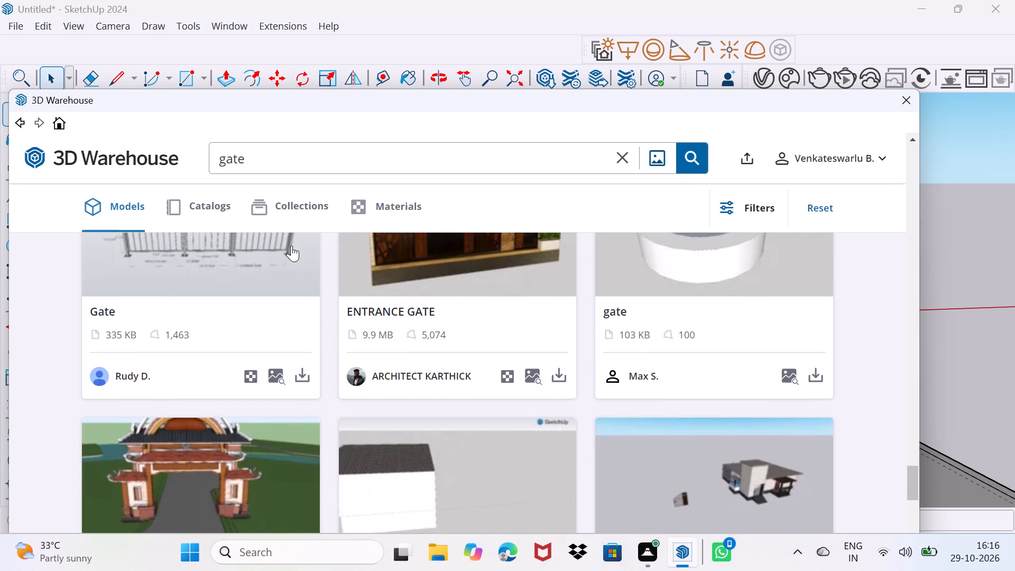
Switch to the gate collections, open the 11-model "gate" collection and look through its models.
click(277, 207)
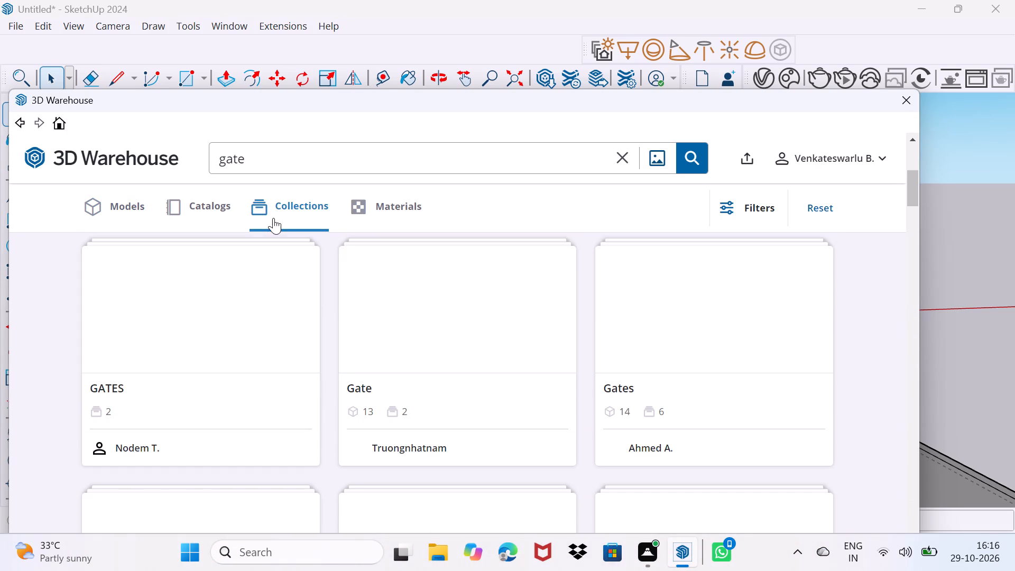
scroll(298, 244, down, 2)
scroll(371, 300, down, 2)
scroll(371, 305, up, 6)
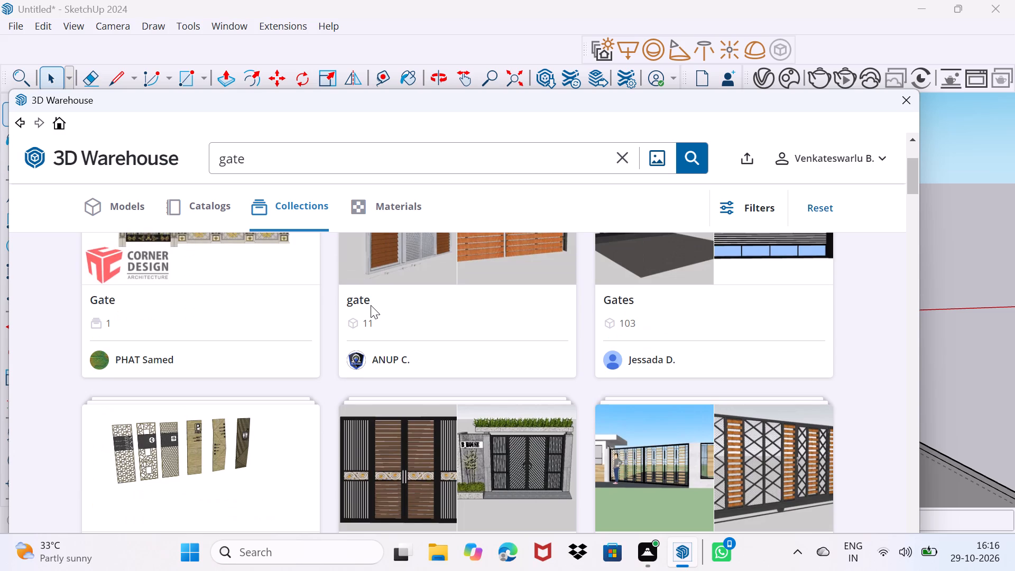
scroll(371, 305, up, 1)
click(412, 307)
scroll(412, 308, down, 1)
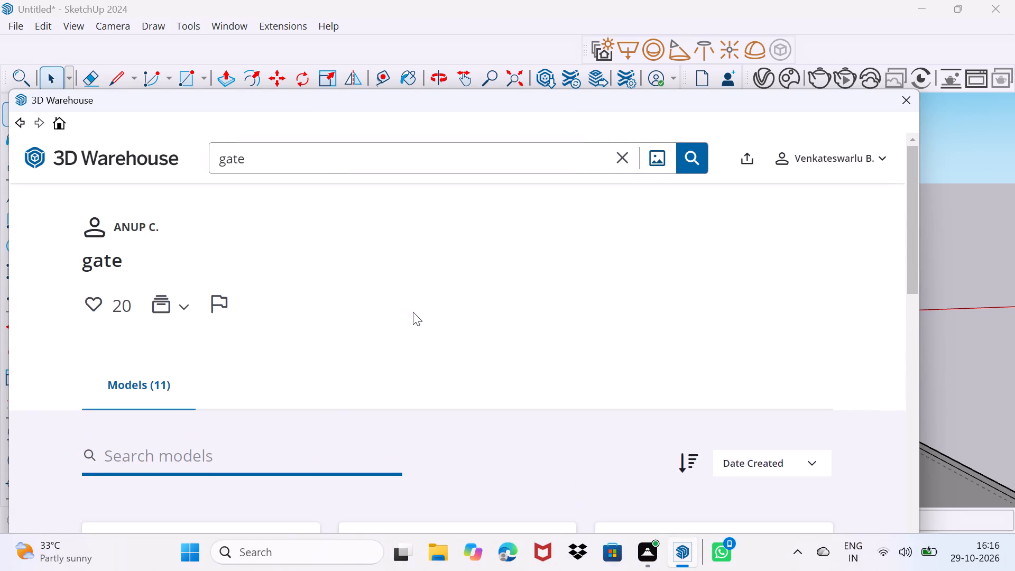
scroll(413, 312, down, 4)
scroll(410, 317, up, 2)
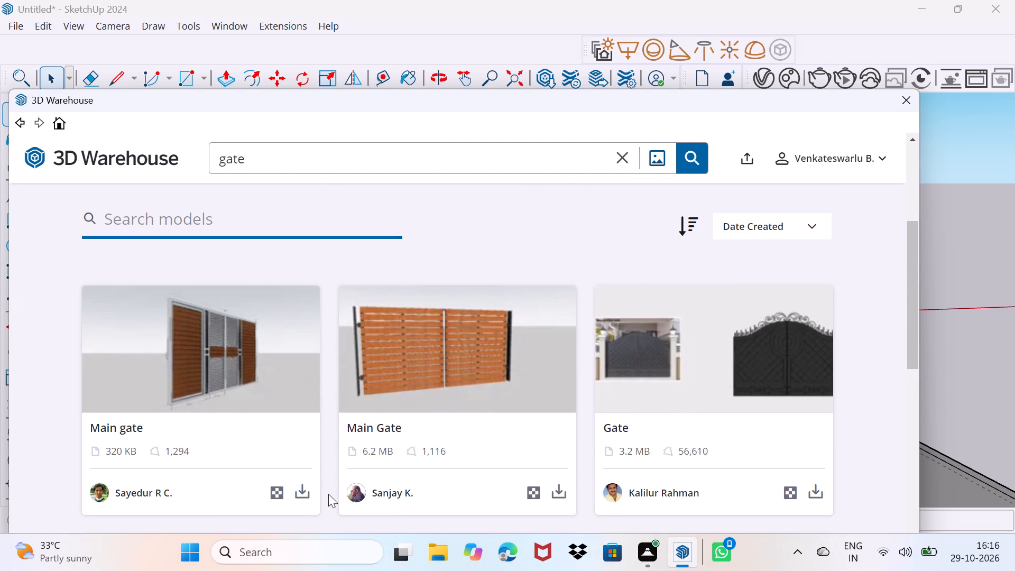
Download the 320 KB "Main gate" model into the SketchUp model and place it in the open area beyond the building's porch side.
click(309, 496)
click(405, 374)
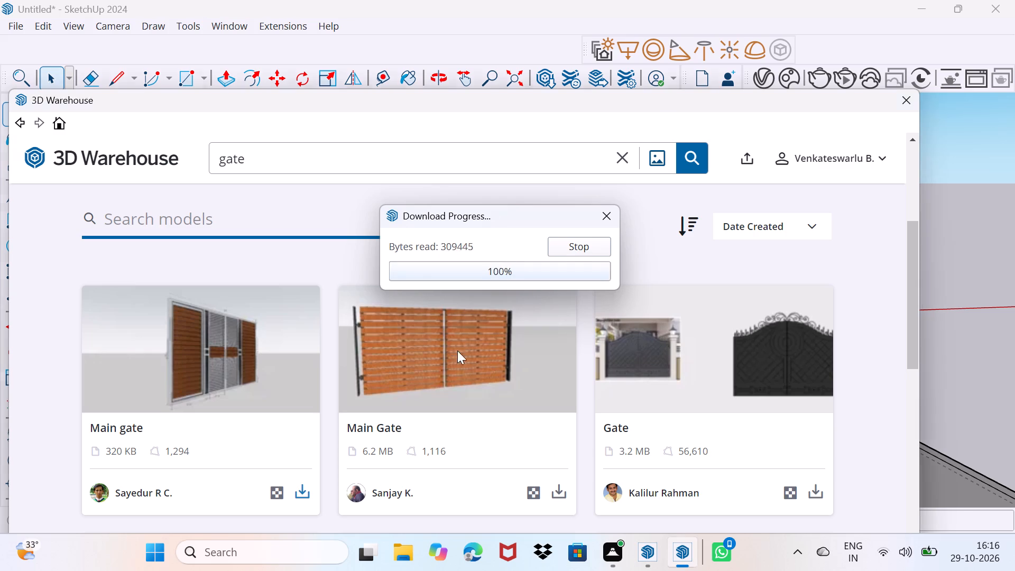
scroll(320, 404, down, 3)
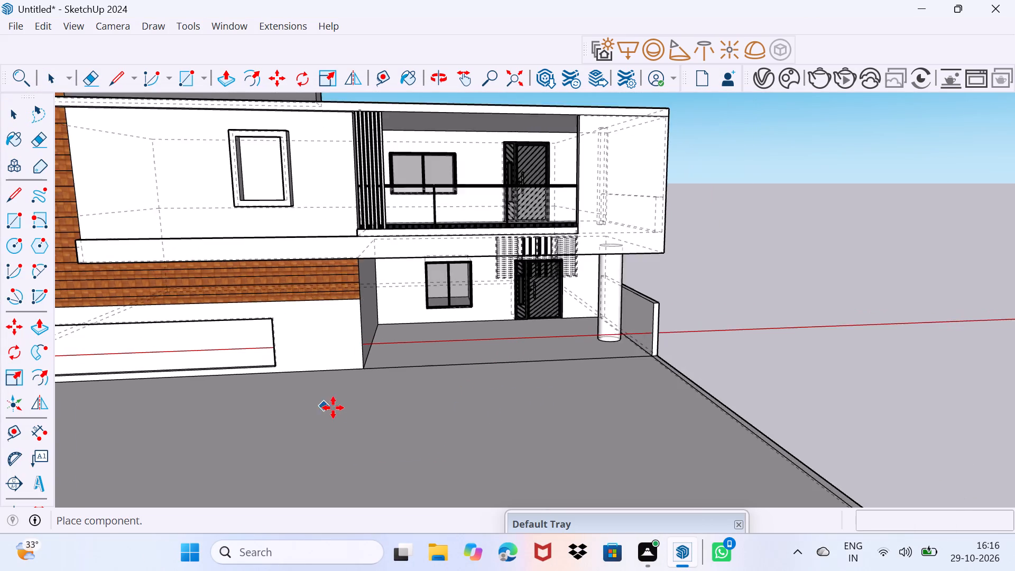
scroll(333, 408, down, 5)
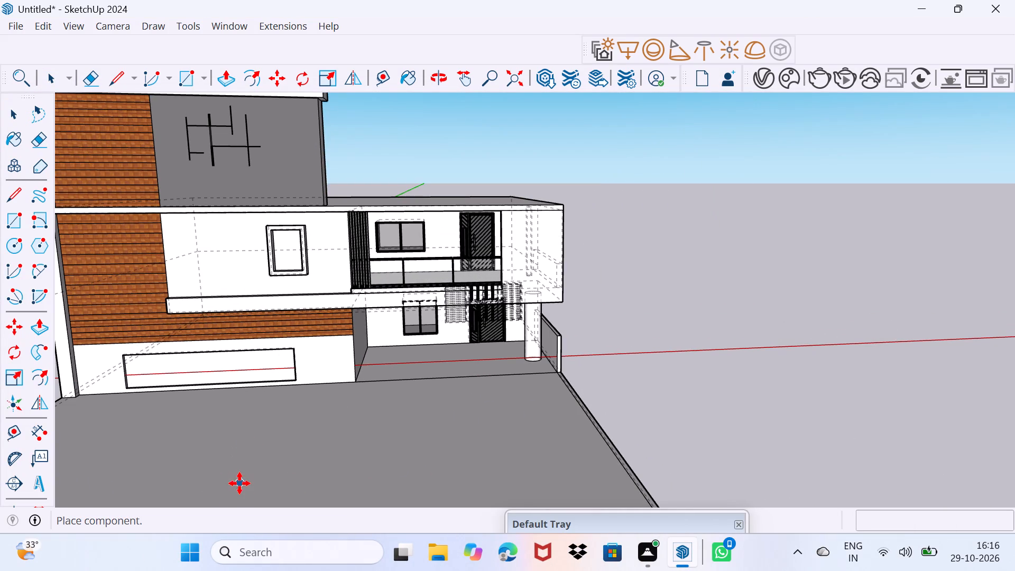
middle_drag(262, 474, 371, 501)
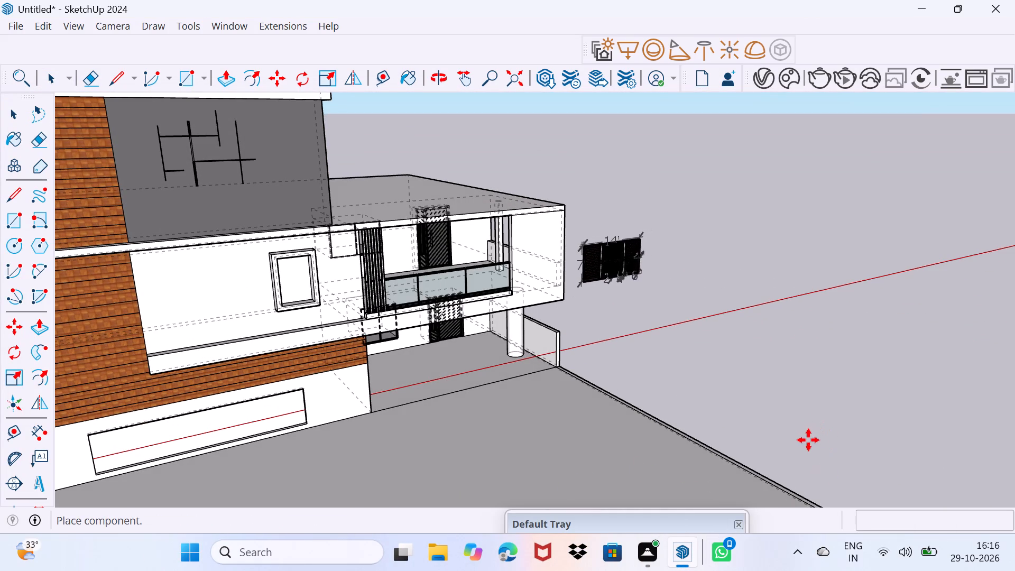
click(809, 441)
Move the gate by its bottom corner to the base corner of the front wall where the porch opening begins.
scroll(582, 269, up, 9)
click(584, 292)
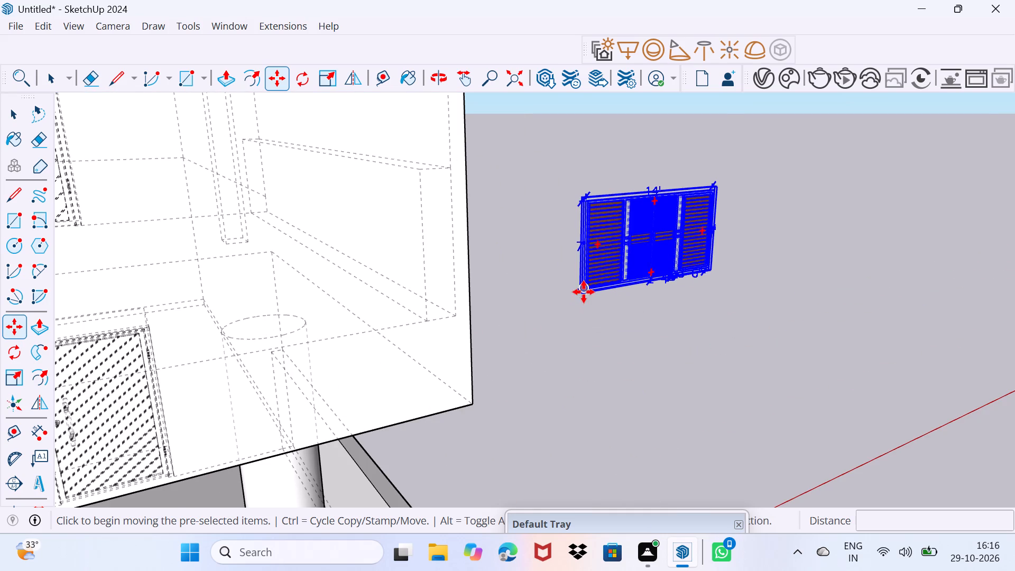
scroll(525, 420, down, 3)
middle_drag(523, 426, 473, 406)
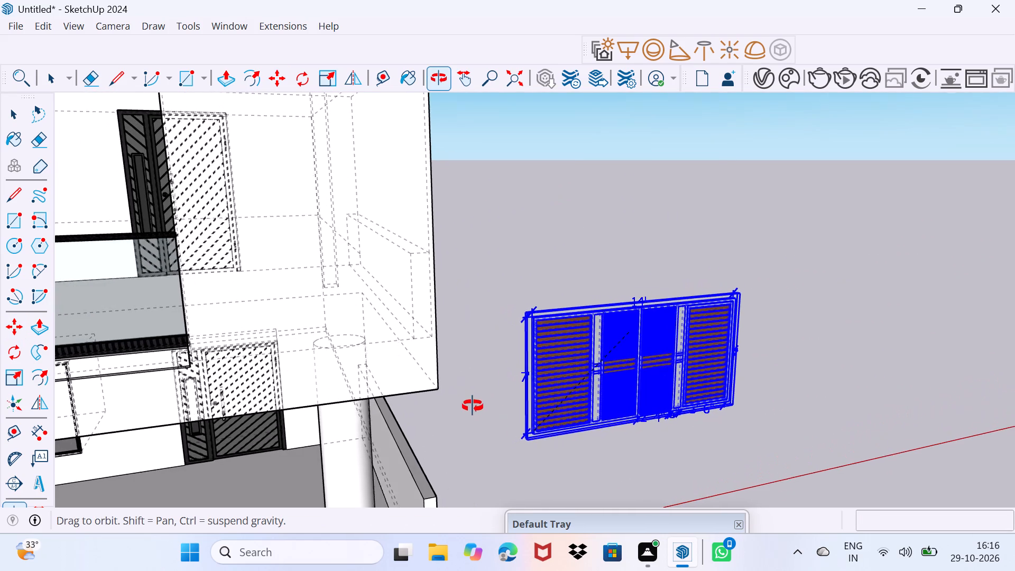
middle_drag(473, 406, 682, 107)
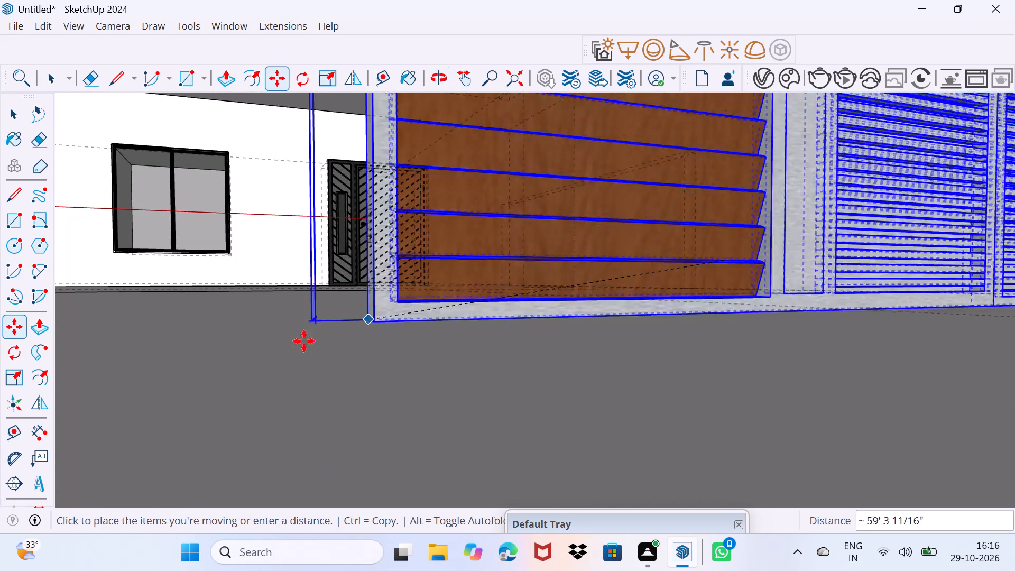
scroll(242, 362, down, 9)
shift+middle_drag(201, 324, 550, 379)
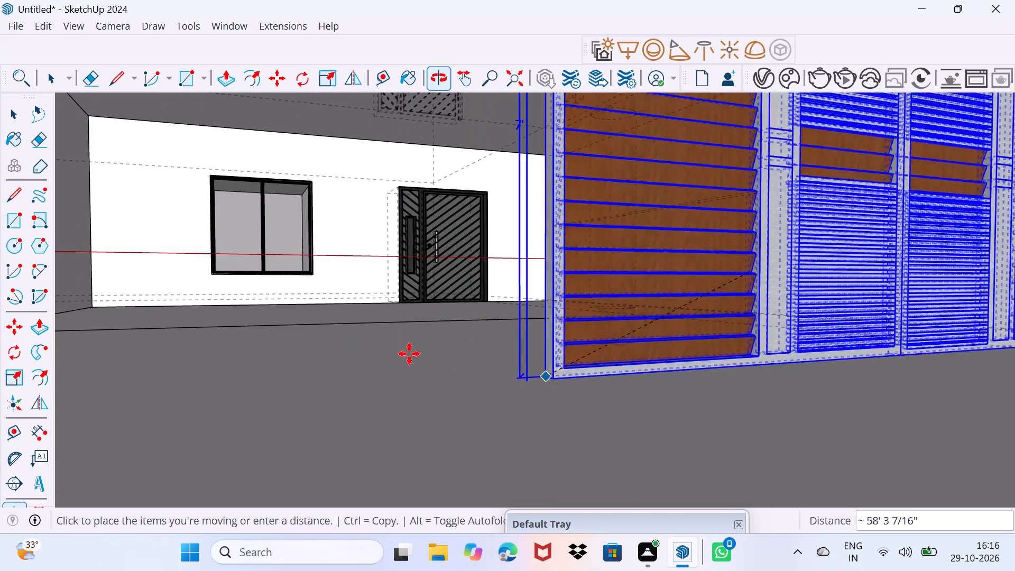
scroll(355, 342, down, 6)
middle_drag(97, 320, 408, 381)
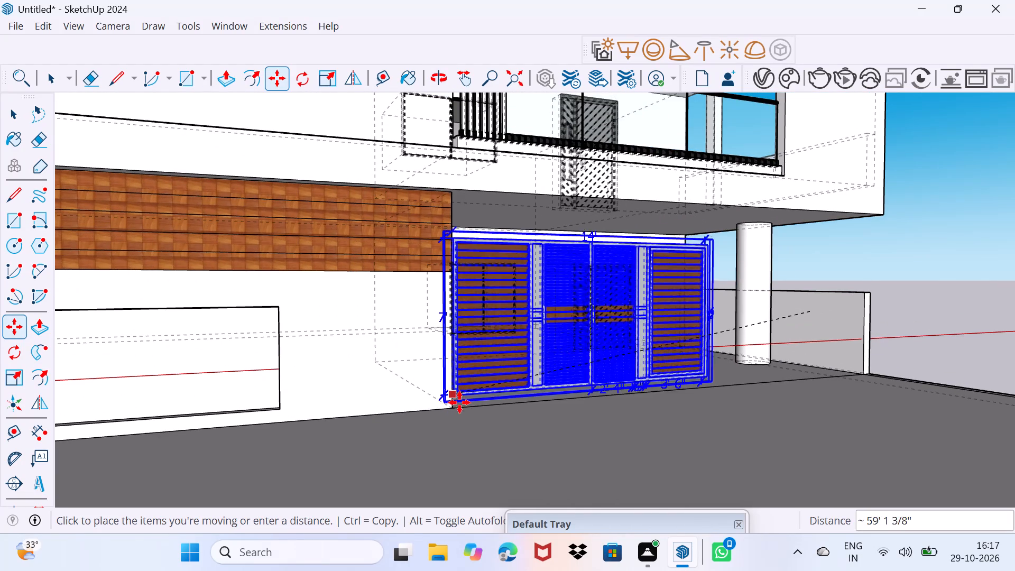
click(452, 409)
Scale the gate's width along the red axis by about 1.83 so it spans the porch opening to the side compound wall.
middle_drag(667, 334, 381, 371)
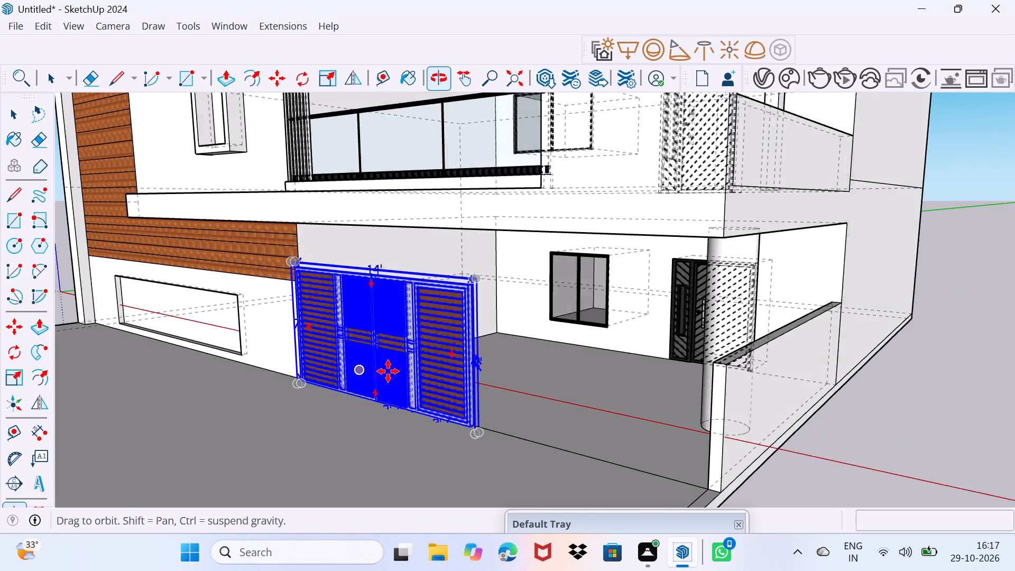
middle_drag(595, 366, 435, 369)
scroll(359, 361, up, 3)
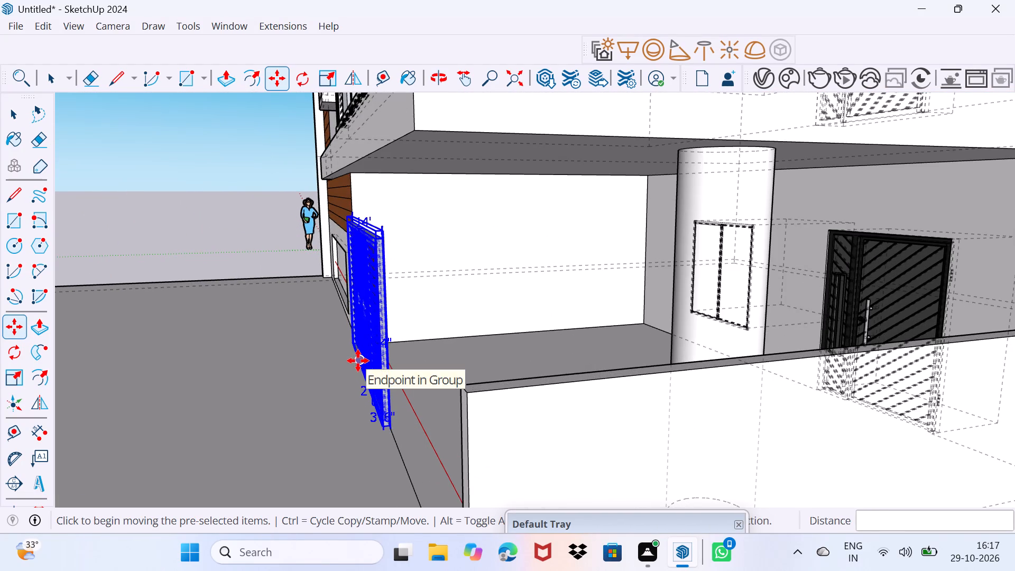
key(s)
scroll(386, 336, up, 2)
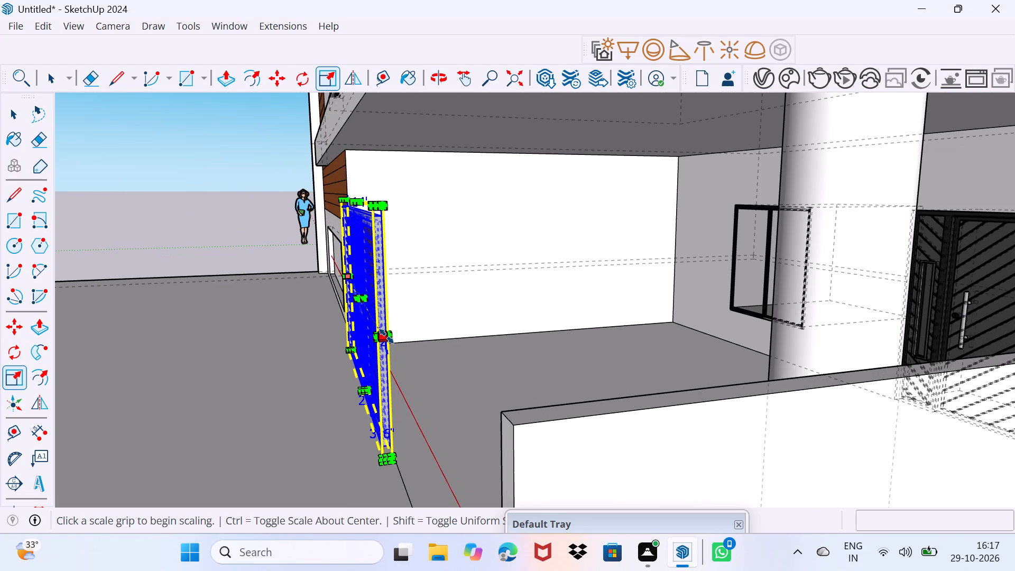
click(386, 336)
click(536, 441)
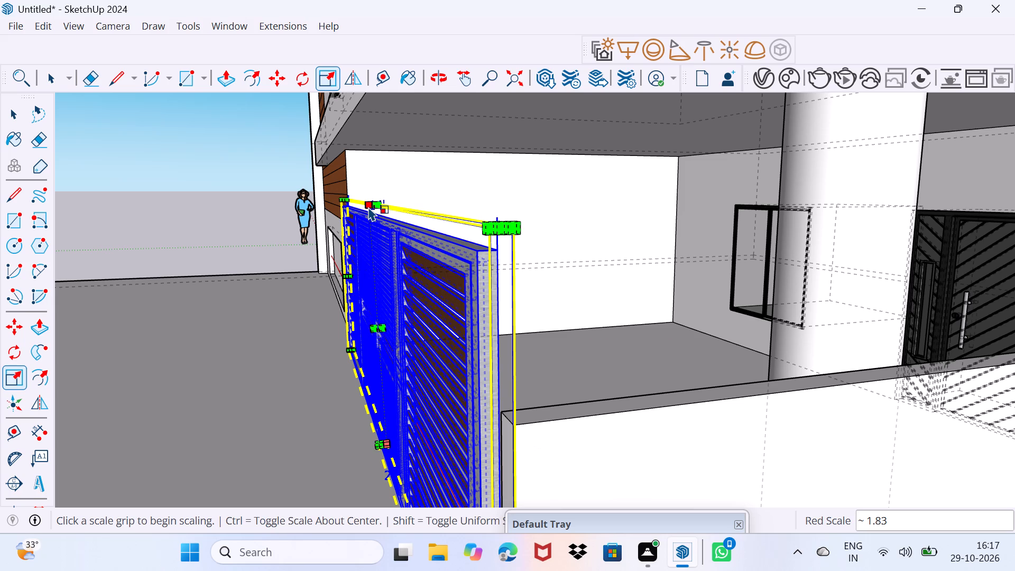
Scale the gate's height down along the blue axis to match the top of the side compound wall.
click(375, 207)
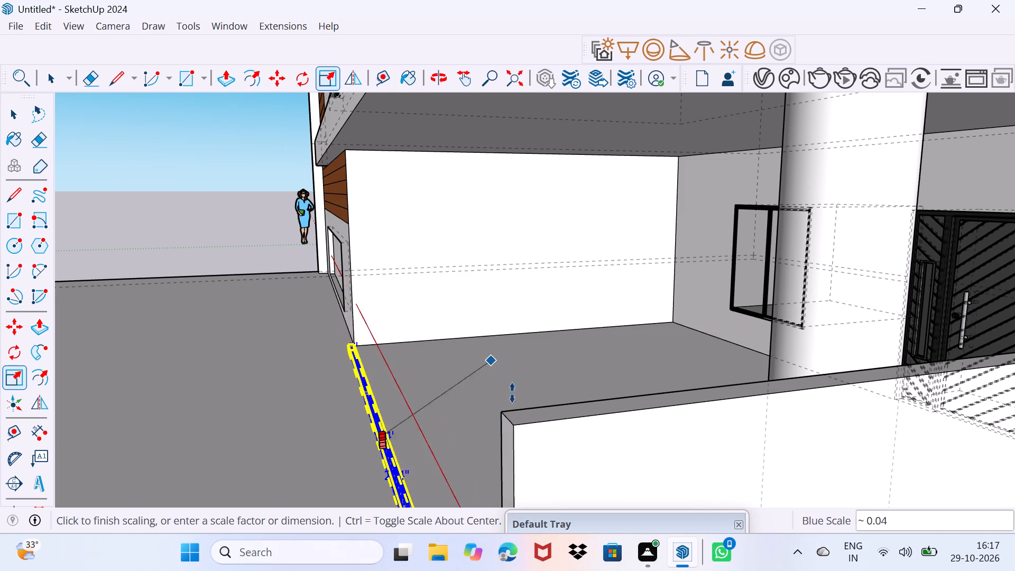
click(510, 433)
key(c)
key(space)
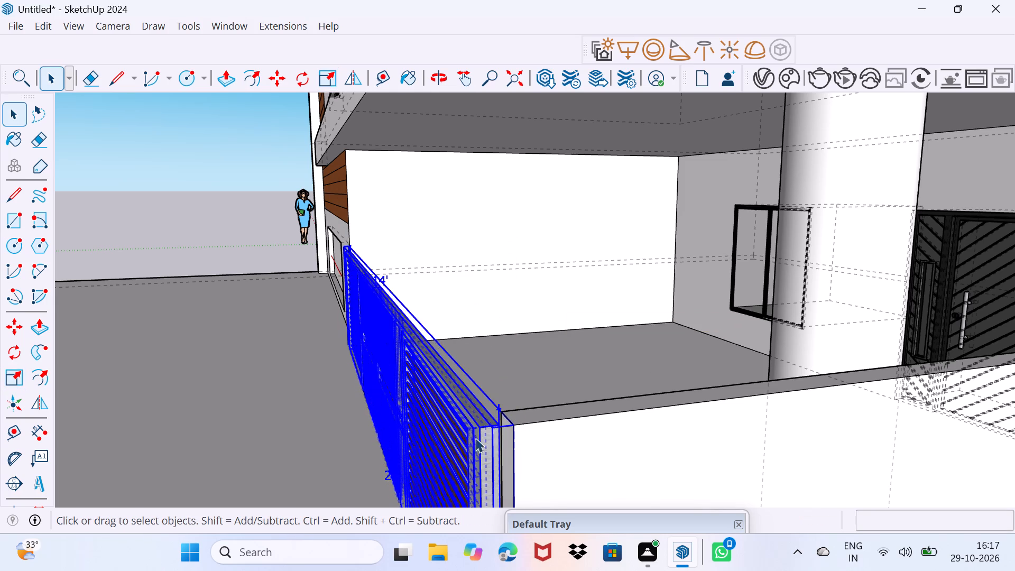
drag(474, 452, 578, 391)
Examine the fitted gate from several angles and check how it sits in the front elevation.
scroll(475, 407, down, 2)
middle_drag(421, 434, 645, 330)
scroll(645, 330, down, 2)
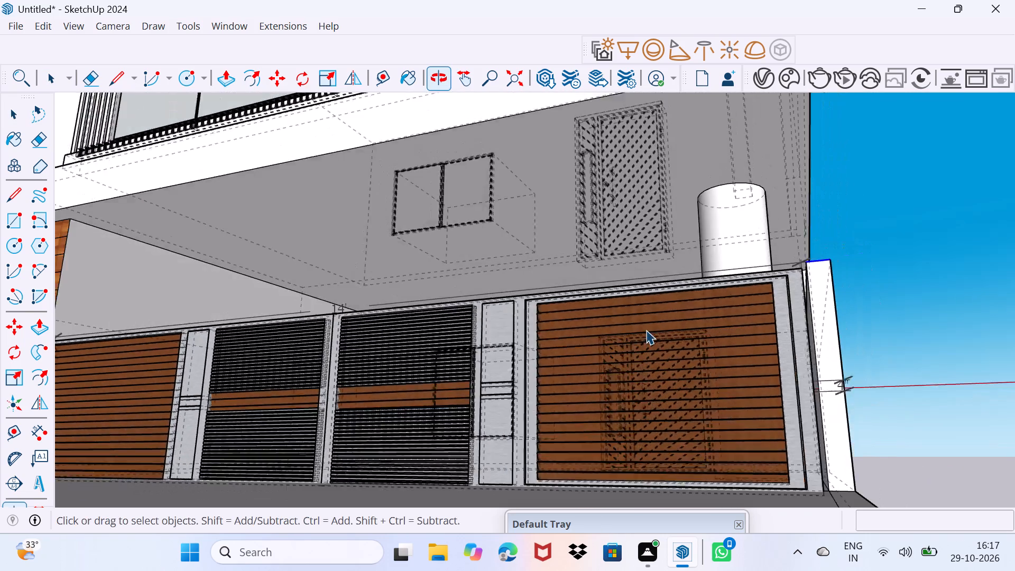
scroll(646, 330, down, 5)
middle_drag(506, 255, 609, 362)
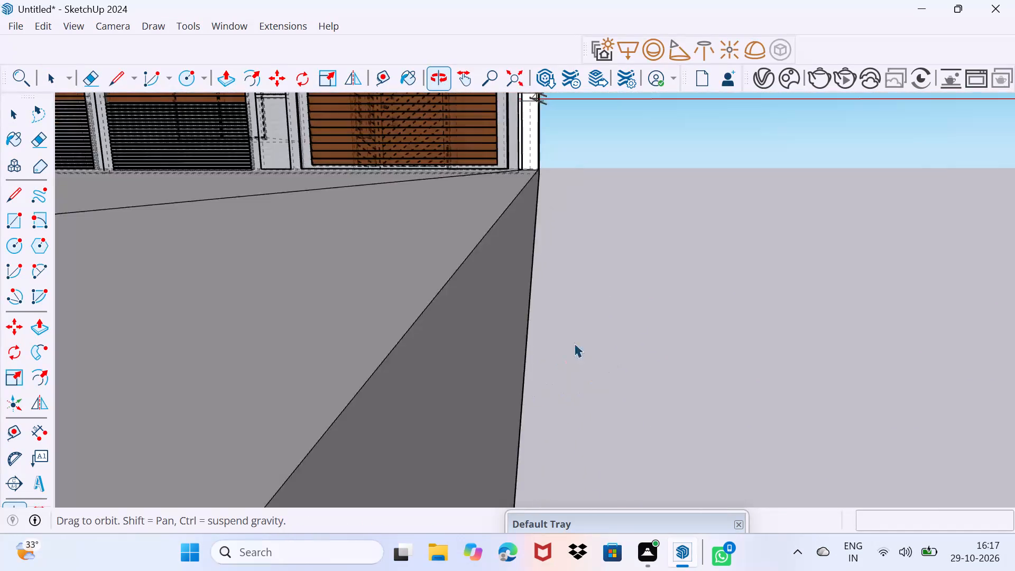
scroll(322, 249, down, 20)
scroll(322, 249, down, 7)
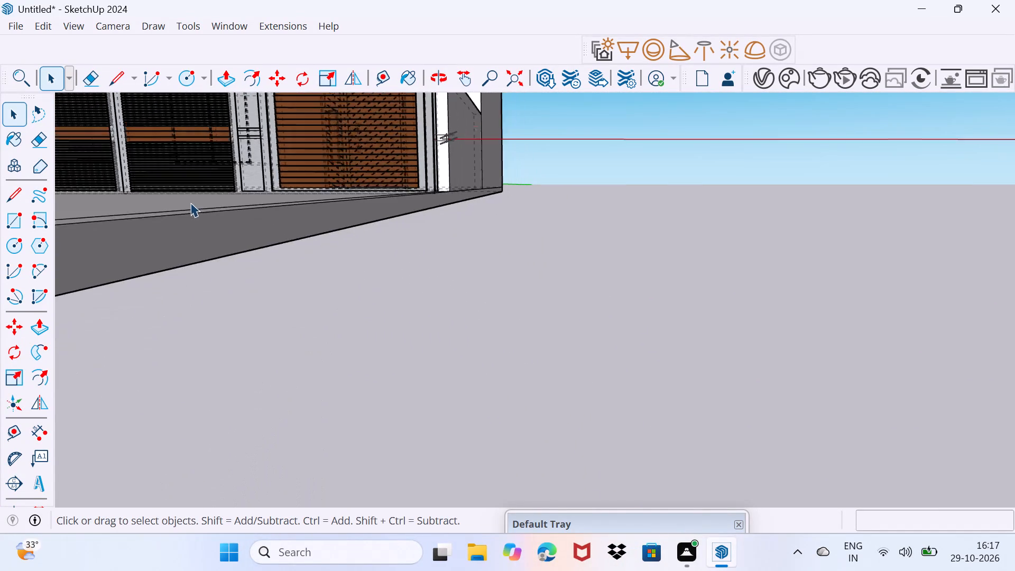
scroll(190, 202, down, 5)
middle_drag(168, 194, 676, 379)
scroll(676, 376, down, 7)
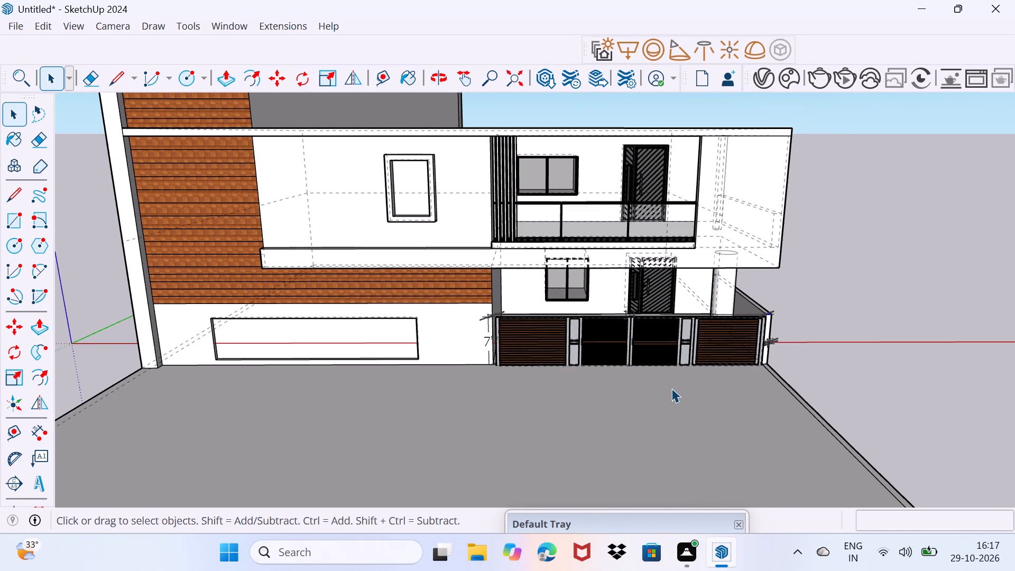
shift+middle_drag(644, 376, 631, 472)
middle_drag(620, 474, 658, 450)
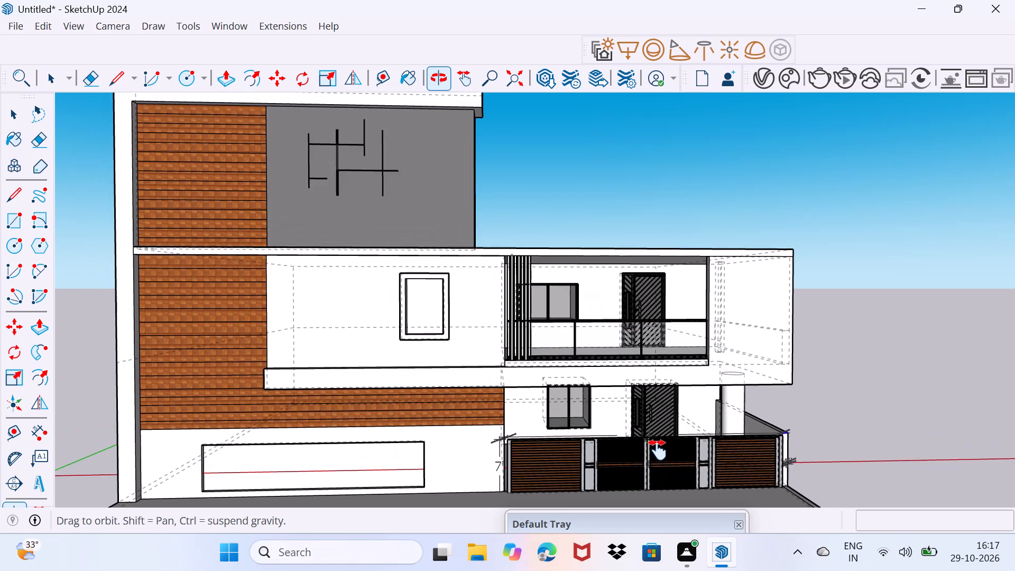
middle_drag(658, 450, 658, 448)
scroll(658, 444, down, 2)
Save the model as Untitled.skp in the Documents folder, replacing the existing file.
key(ctrl+s)
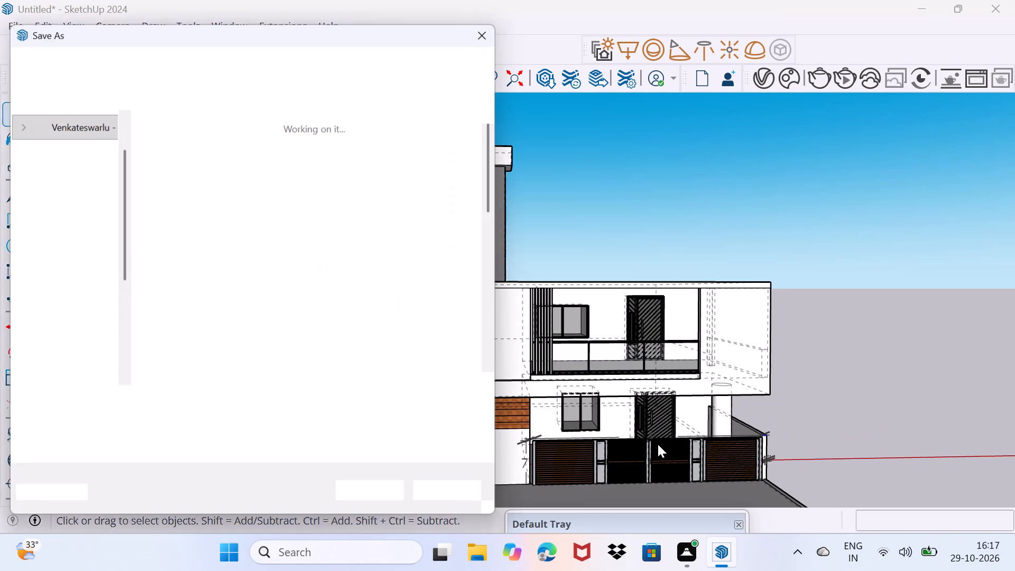
click(379, 504)
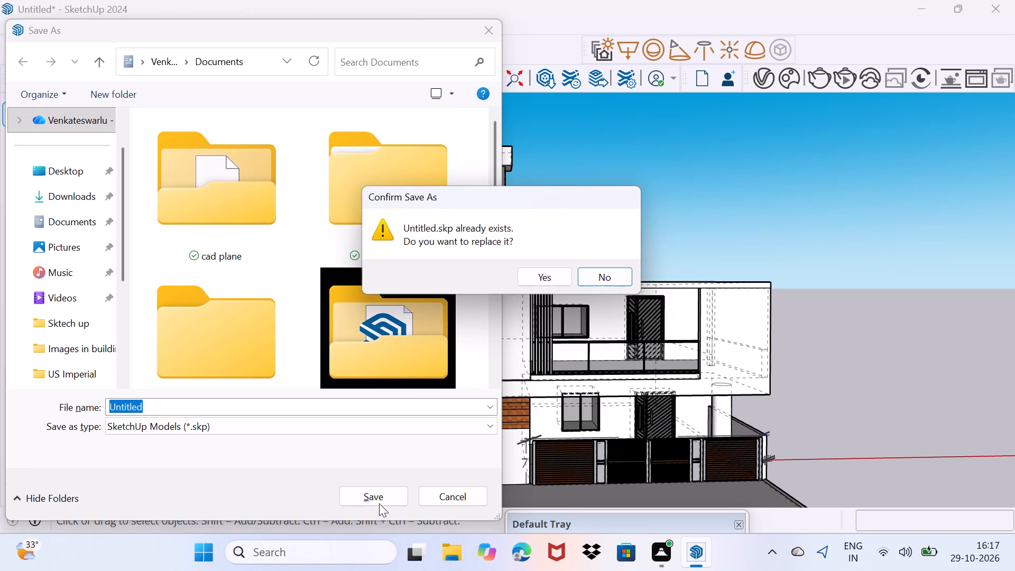
click(532, 277)
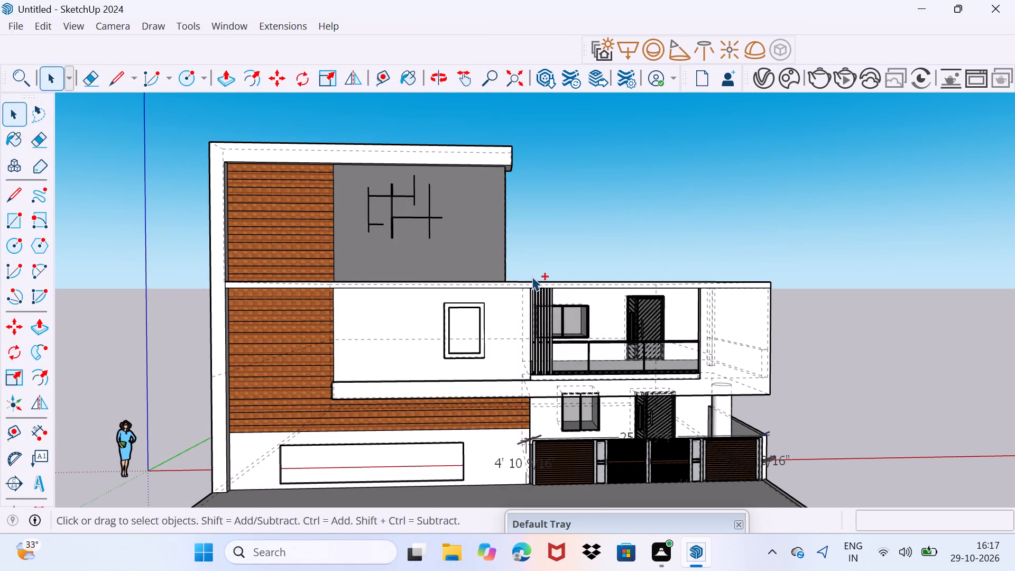
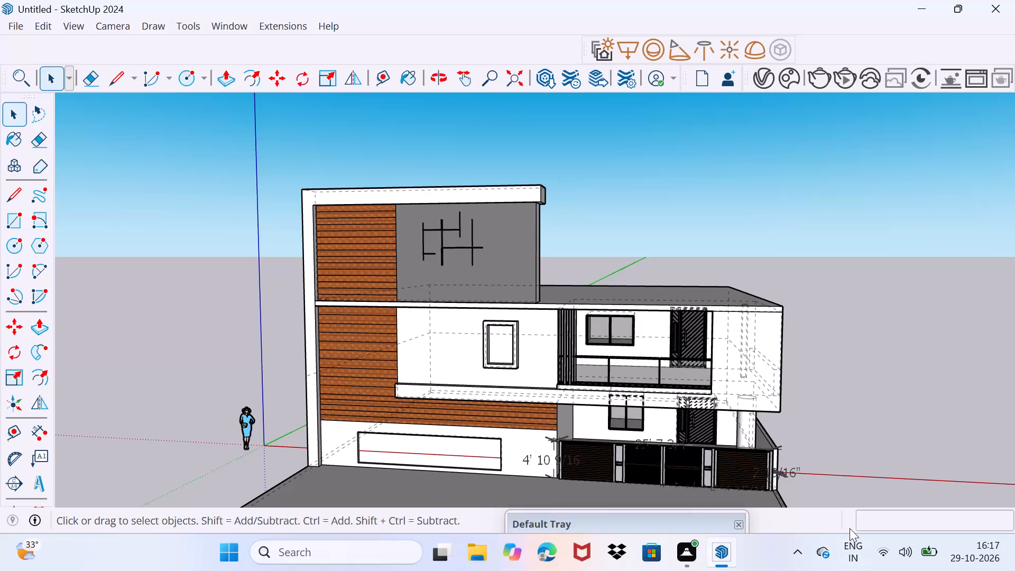
Start a connected chain of lines on the empty ground beside the building, ending with a diagonal about 23' 4" long.
scroll(850, 528, down, 2)
middle_drag(866, 502, 903, 435)
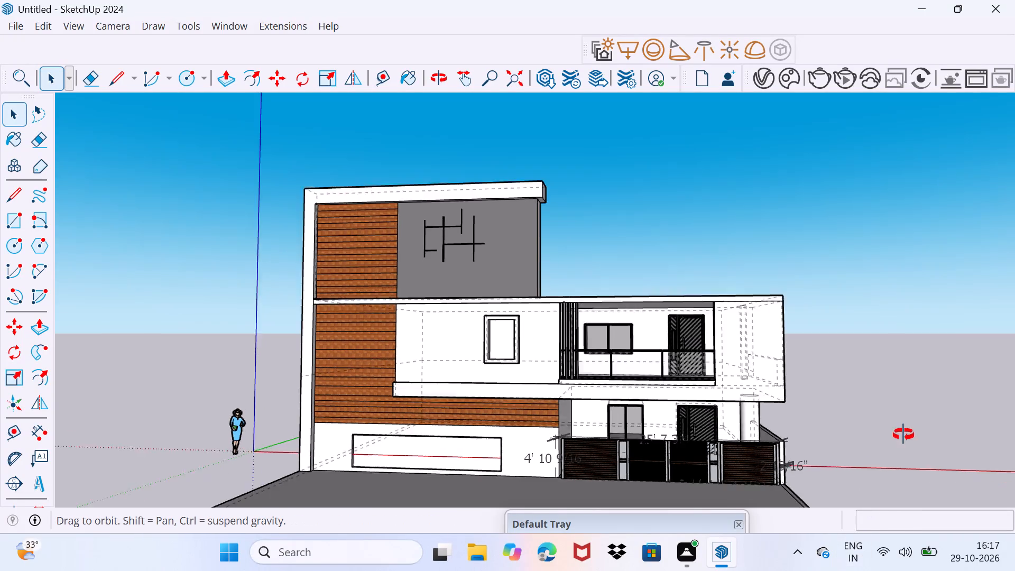
middle_drag(903, 435, 28, 265)
middle_drag(99, 225, 181, 339)
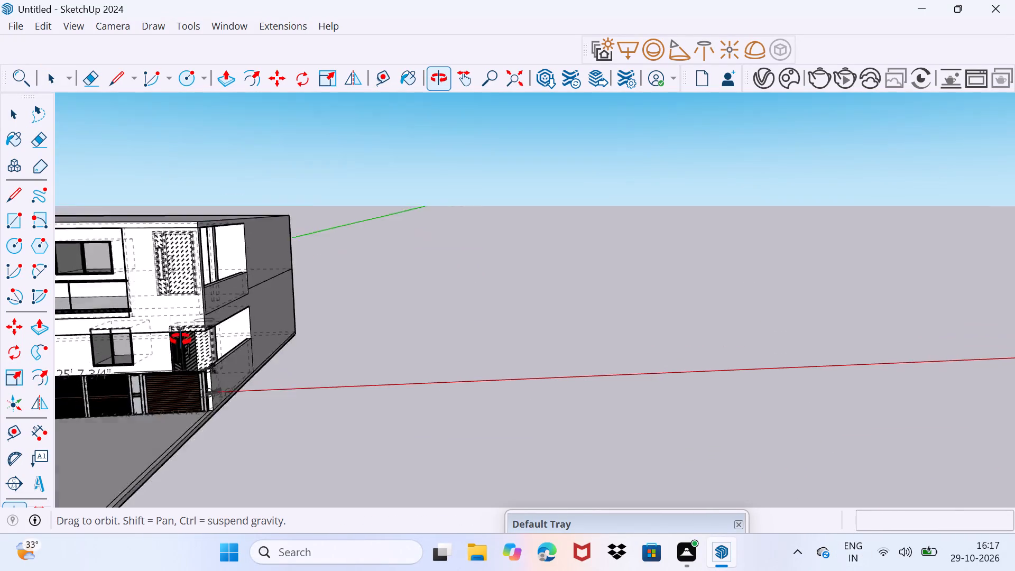
middle_drag(181, 339, 0, 305)
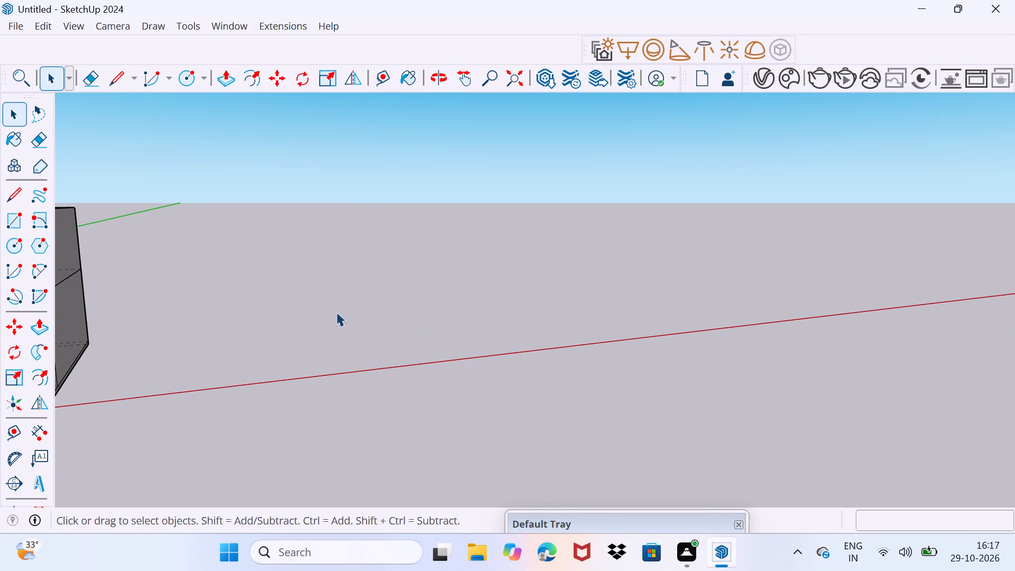
key(l)
drag(391, 345, 395, 345)
click(410, 337)
click(421, 328)
click(421, 326)
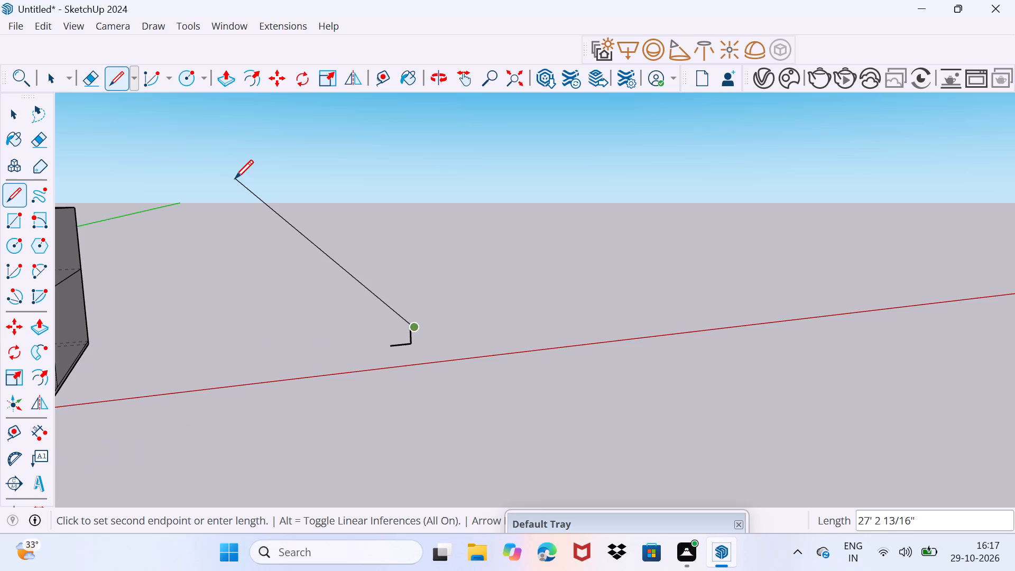
click(372, 299)
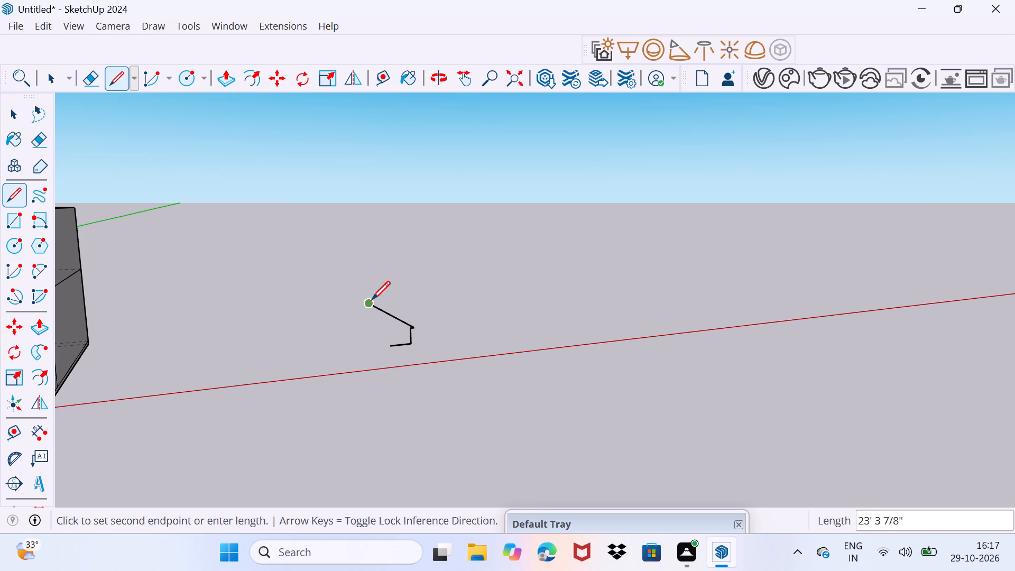
Extend the line chain with right-angled stepped segments, including a drop and a rise about 3' high and a final run about 3' 8" long.
click(407, 301)
click(405, 314)
click(431, 315)
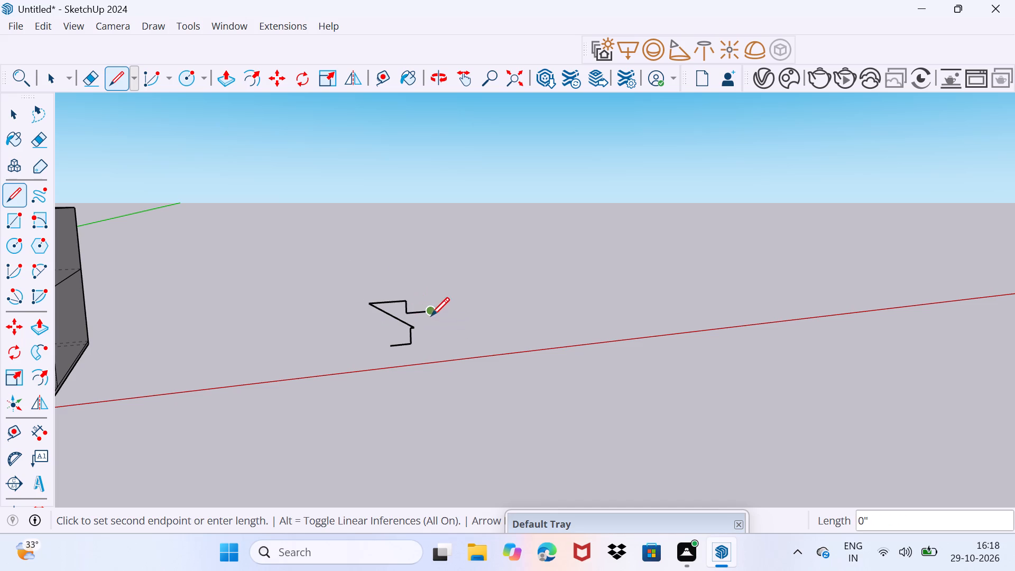
click(445, 314)
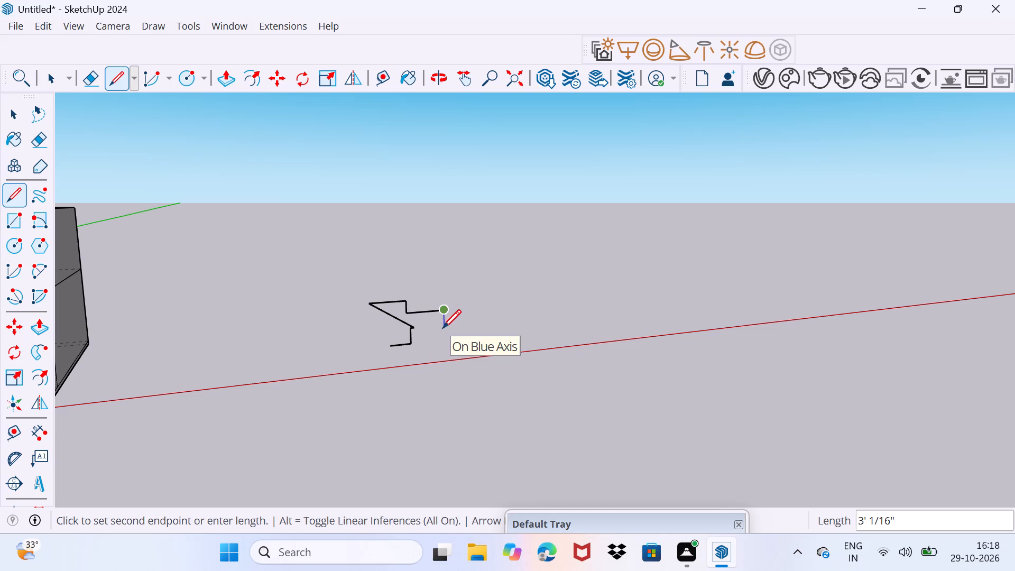
click(442, 328)
click(442, 328)
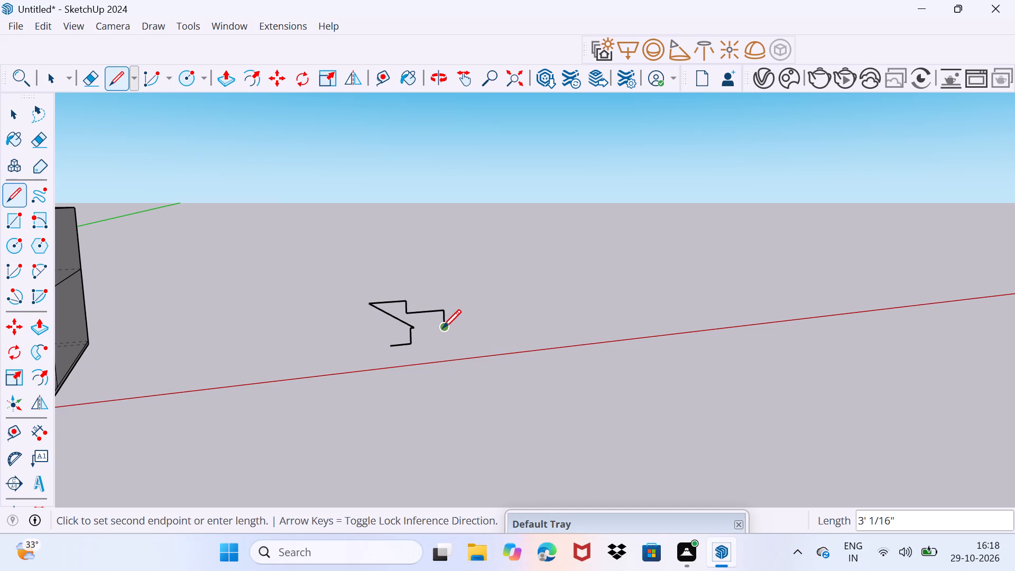
click(473, 318)
click(475, 316)
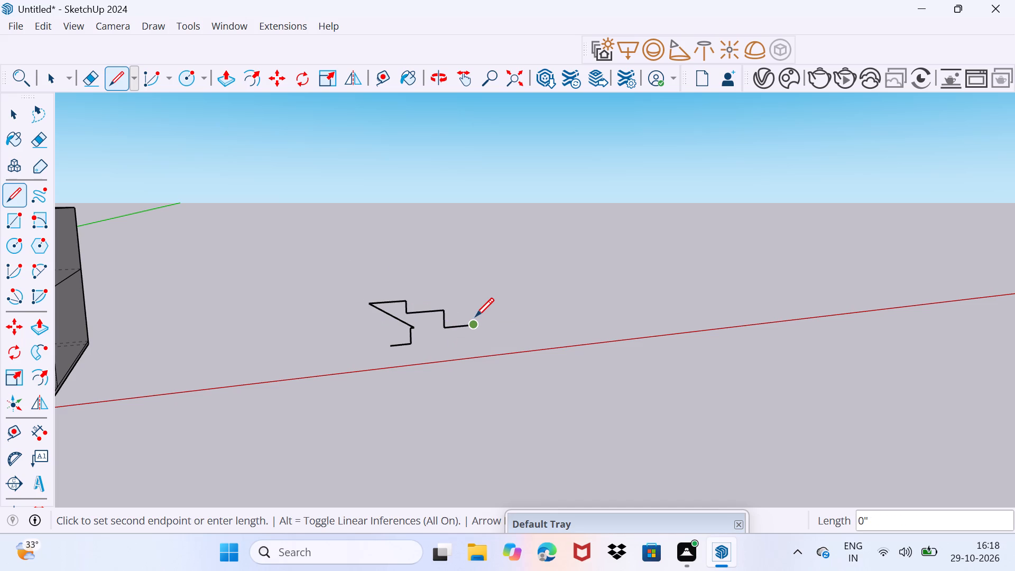
click(475, 316)
click(478, 313)
click(478, 313)
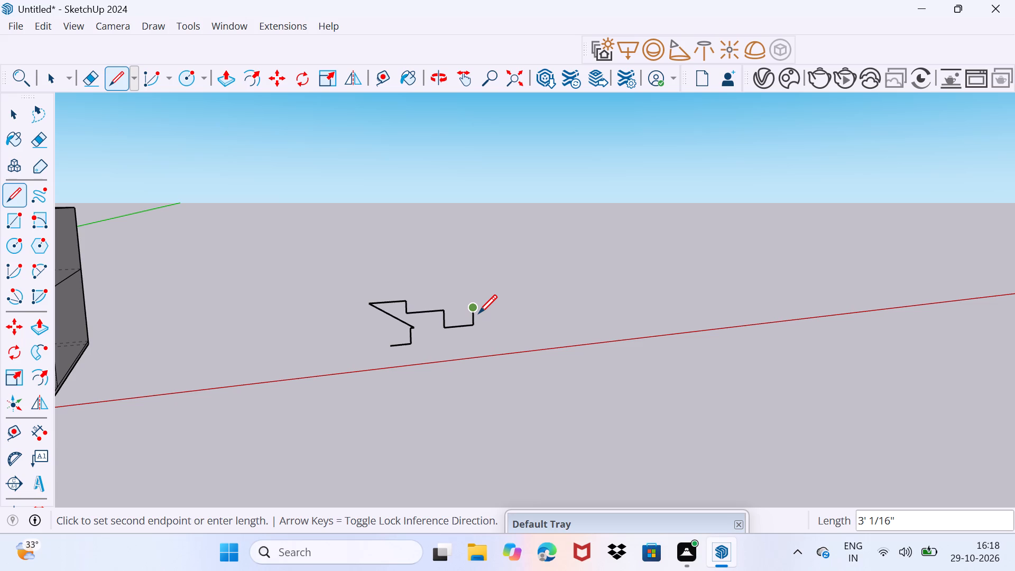
click(478, 313)
click(492, 298)
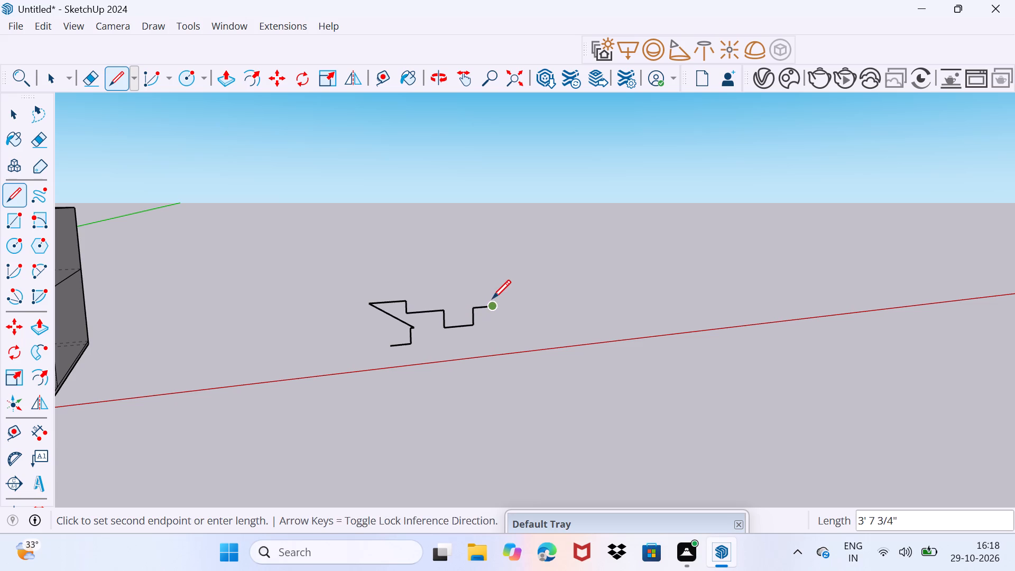
Continue the line chain with a downward slant and vertical drop, followed by a long diagonal rise topped by a short vertical segment.
click(527, 316)
click(527, 339)
click(538, 362)
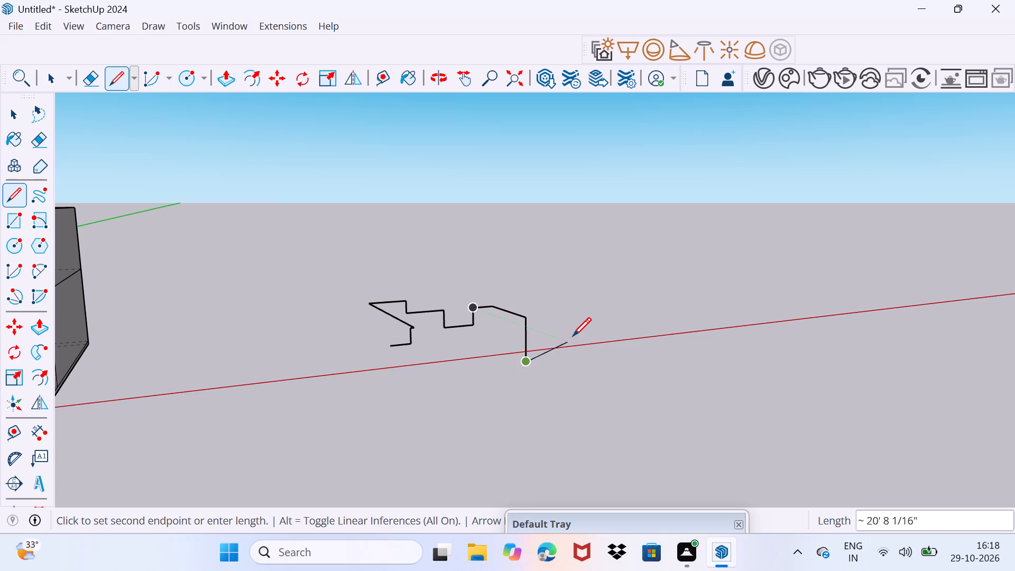
click(574, 336)
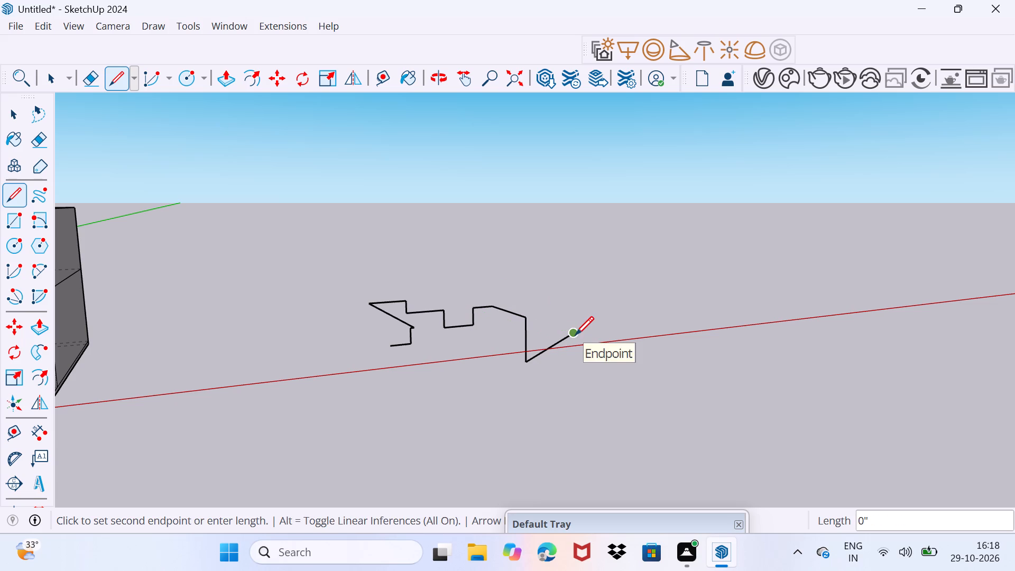
click(575, 335)
click(616, 297)
click(616, 297)
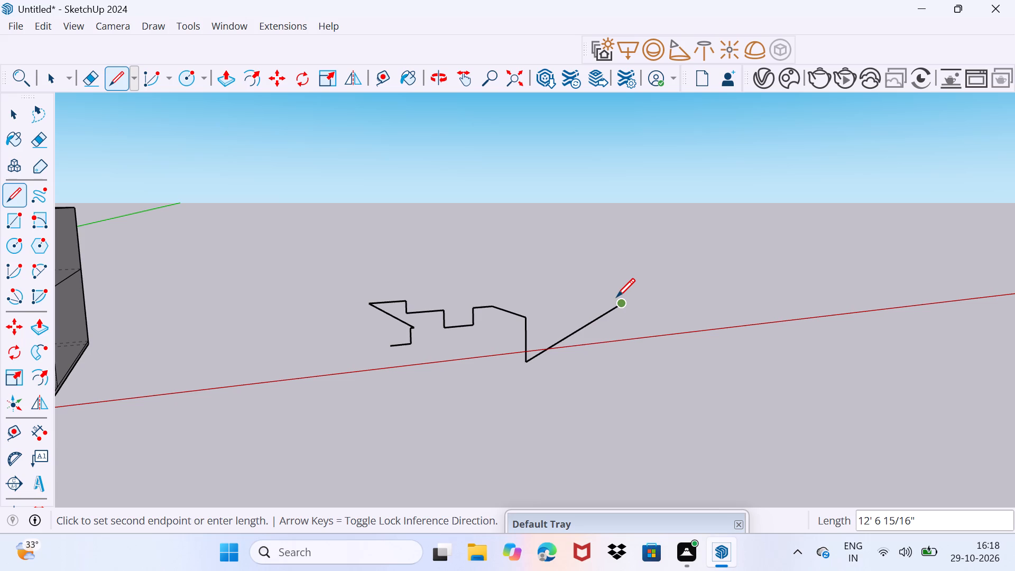
click(616, 297)
click(619, 296)
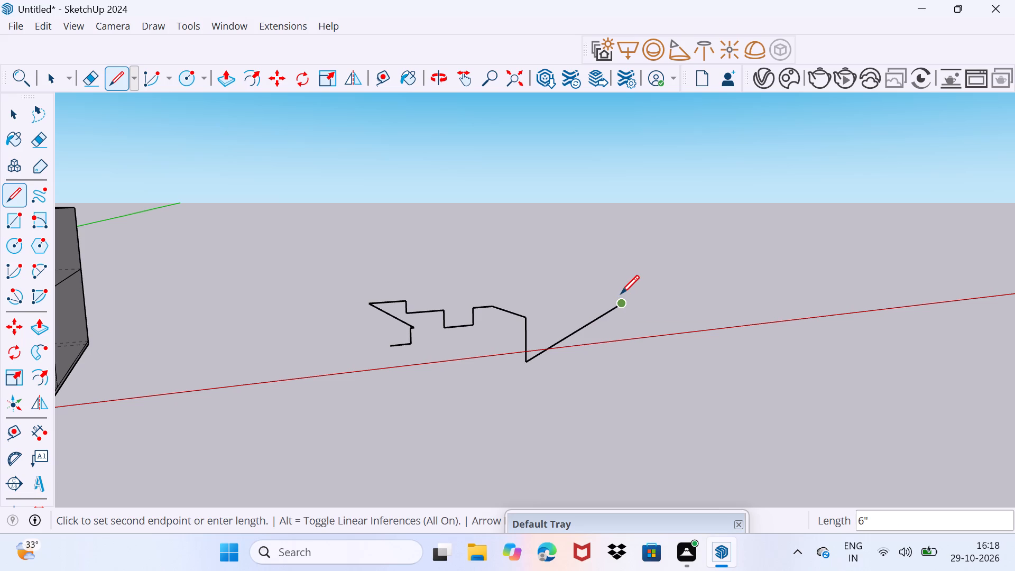
click(621, 293)
click(621, 293)
click(623, 290)
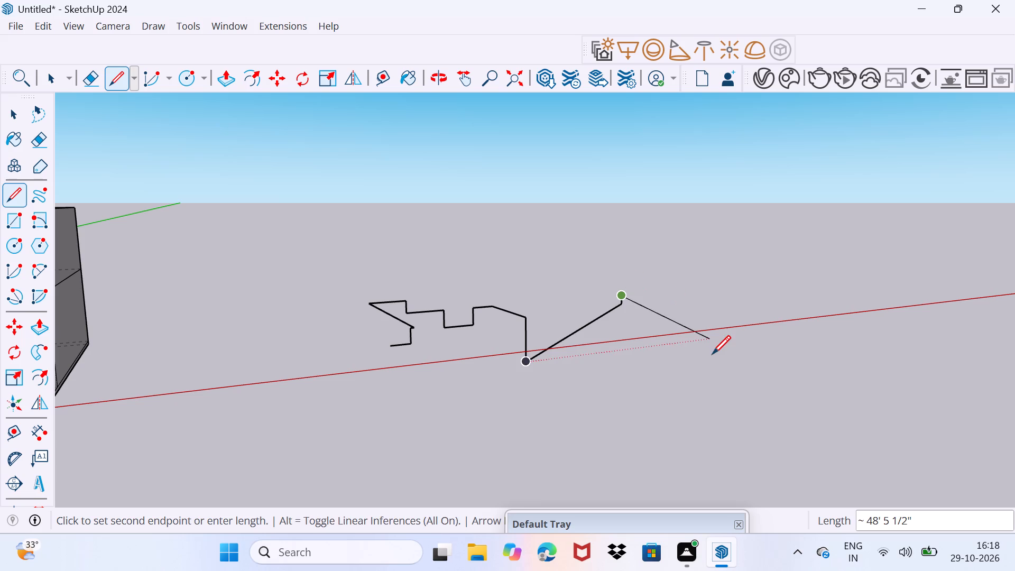
Add a tall pointed peak to the line chain, with a slanted approach, a vertical rise and a steep descent.
click(712, 354)
click(716, 266)
click(700, 289)
click(699, 296)
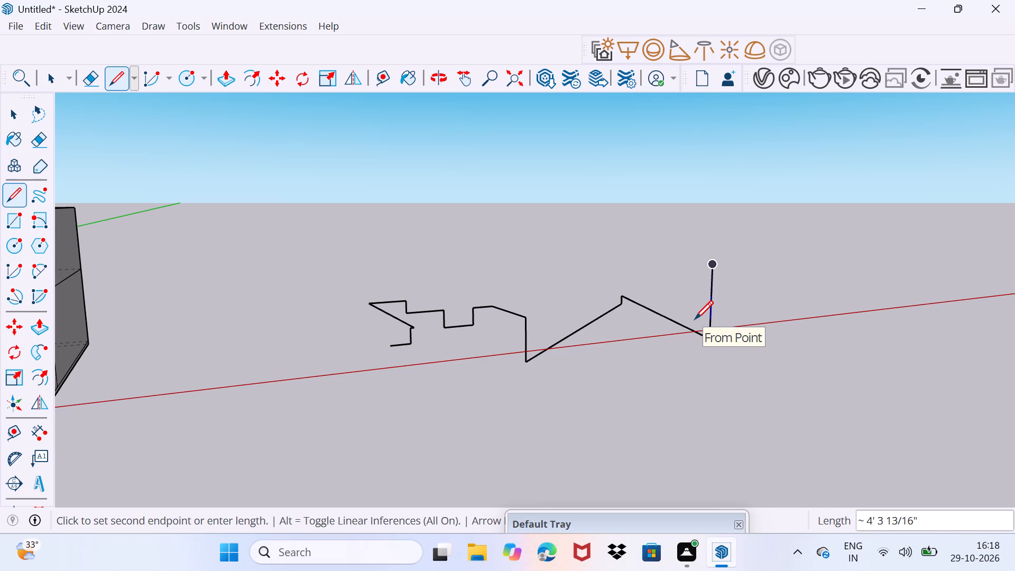
click(695, 319)
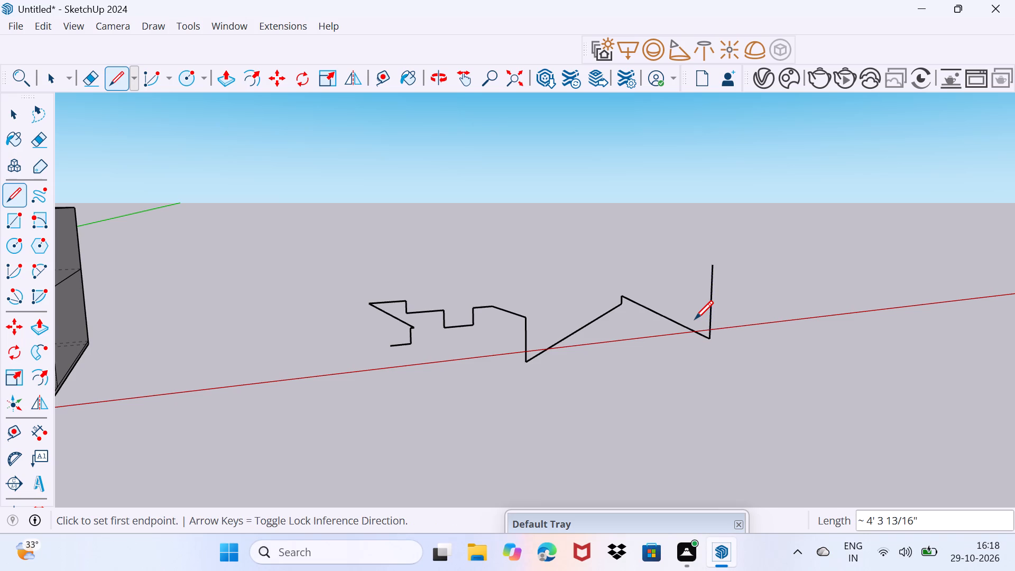
click(718, 270)
click(754, 335)
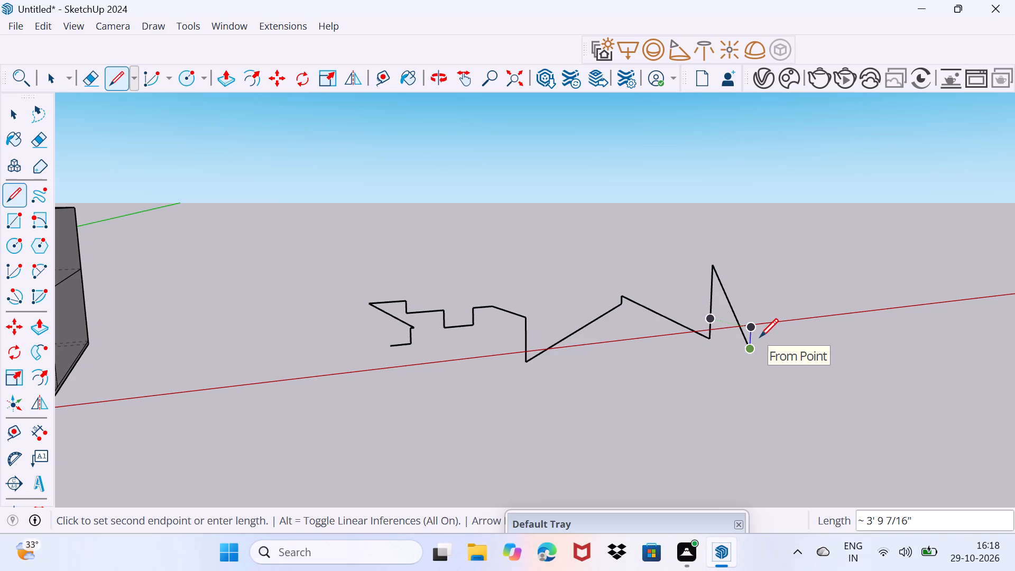
Draw a small hooked outline beyond the tall peak, closing its end onto the hook's upper corner to form a small face.
click(760, 337)
click(777, 332)
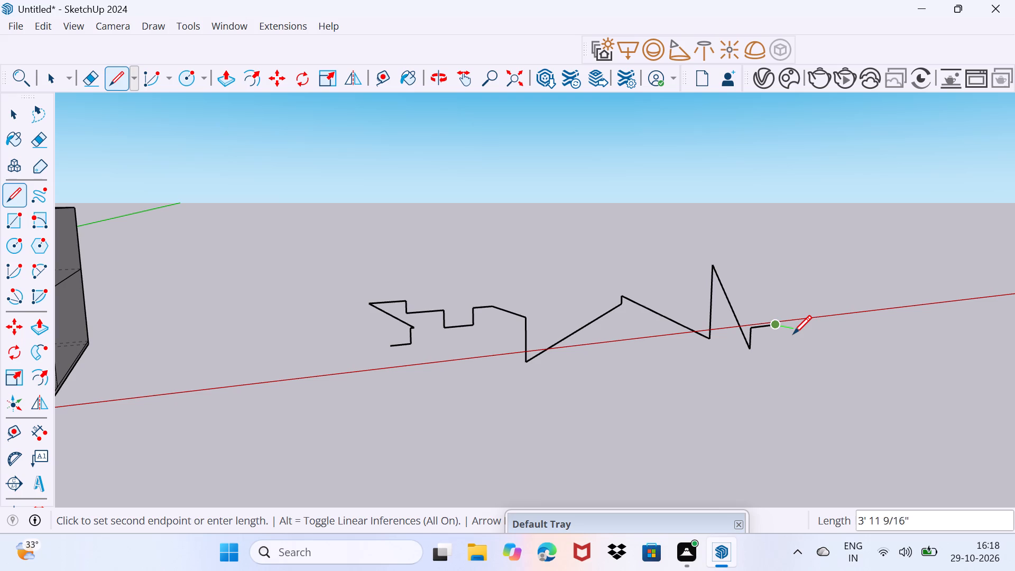
click(793, 334)
click(794, 334)
click(791, 349)
click(788, 352)
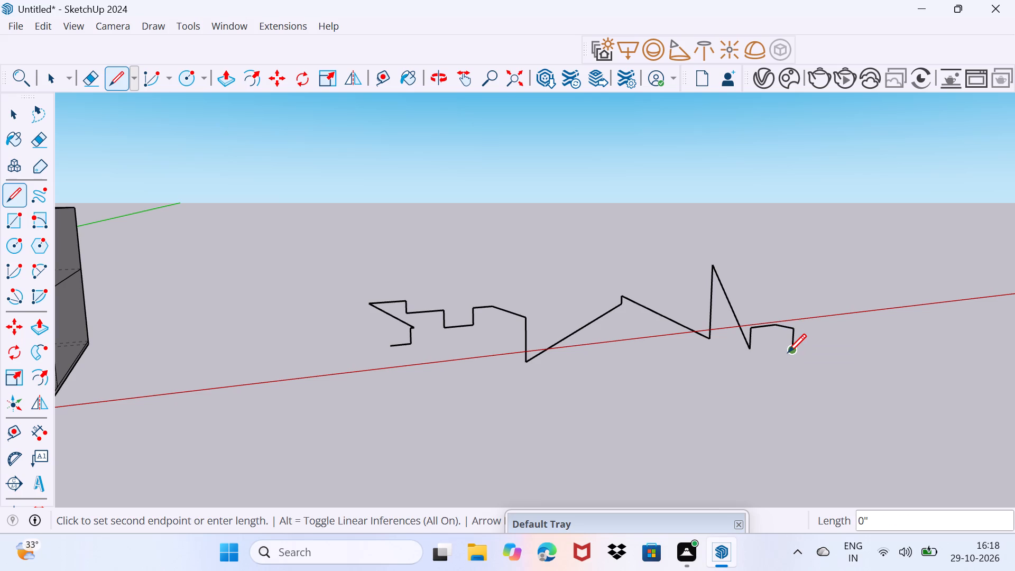
click(779, 356)
click(779, 356)
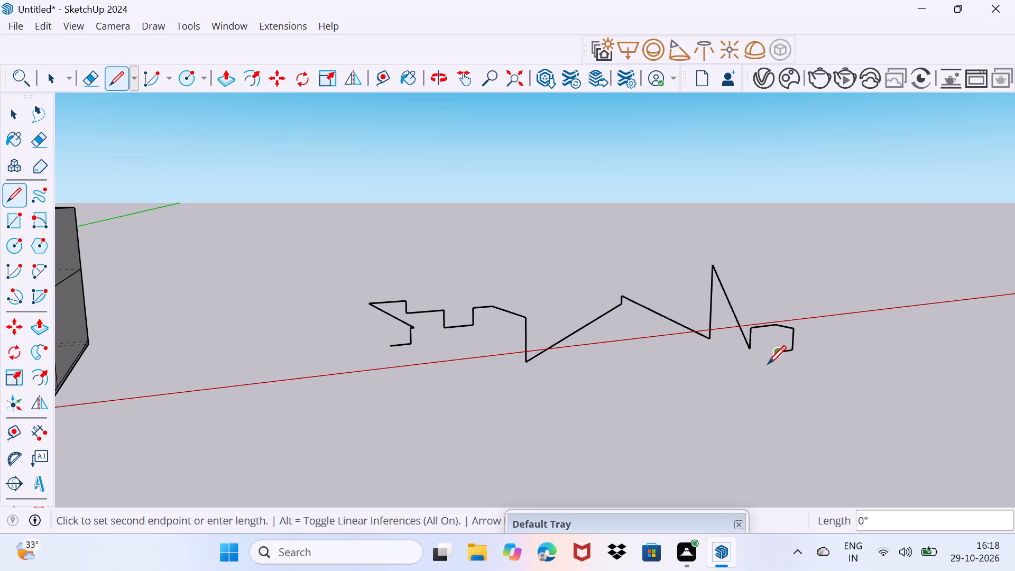
click(768, 364)
click(768, 364)
click(769, 364)
click(769, 364)
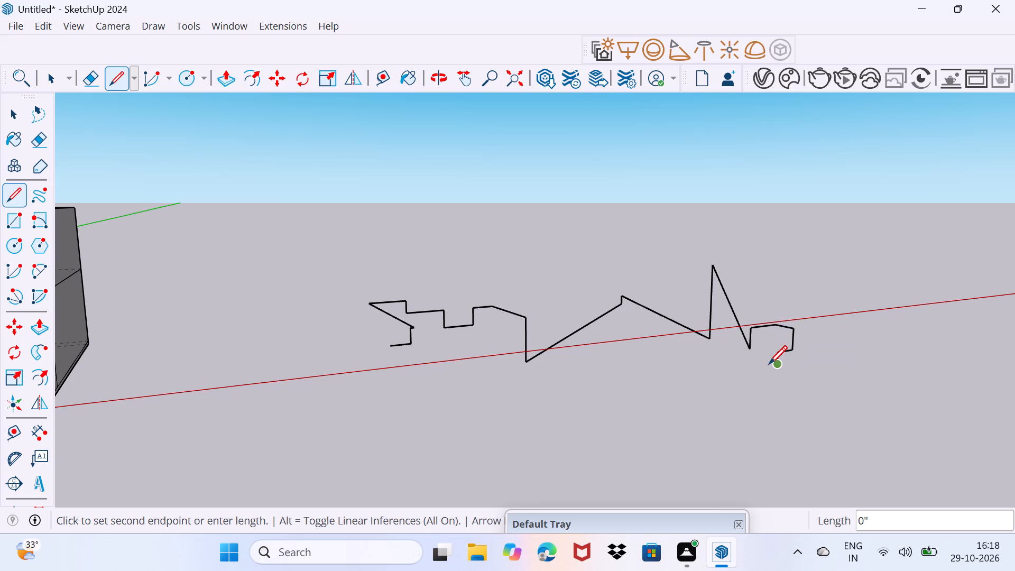
click(769, 364)
click(787, 337)
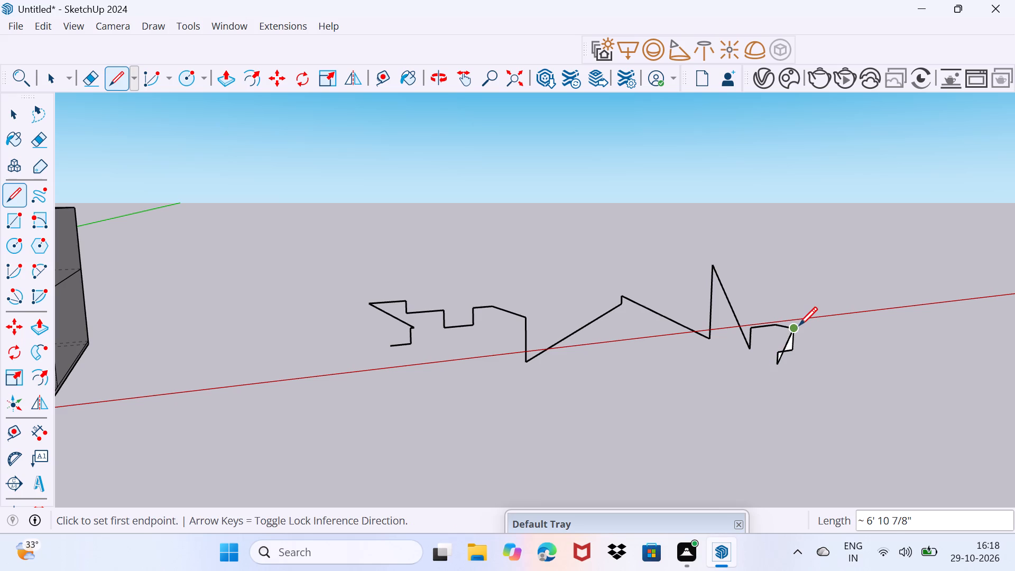
Draw a sloping line down from the hook's upper corner and a long baseline back to the foot of the first vertical drop.
click(800, 324)
click(833, 400)
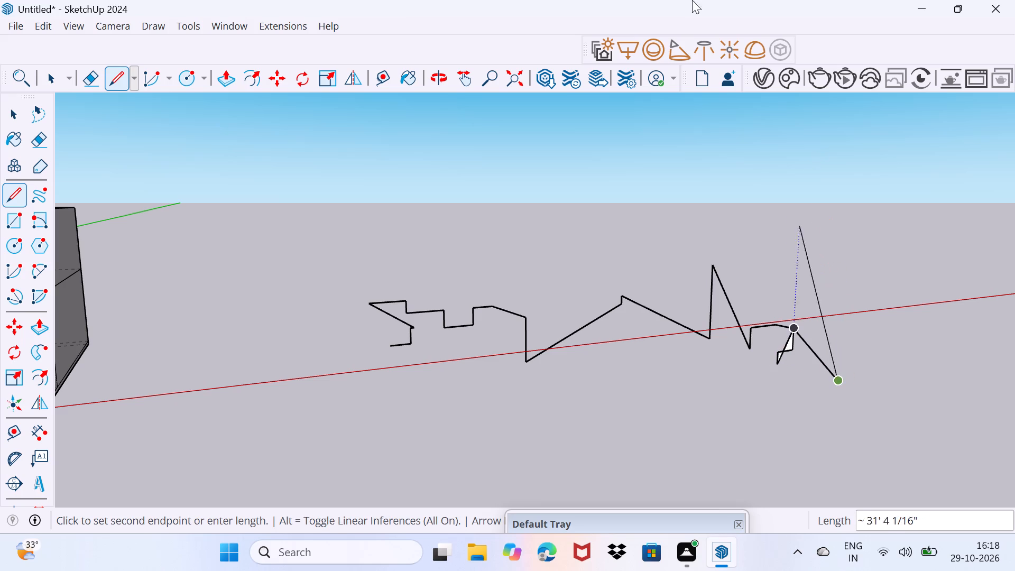
click(515, 375)
click(529, 362)
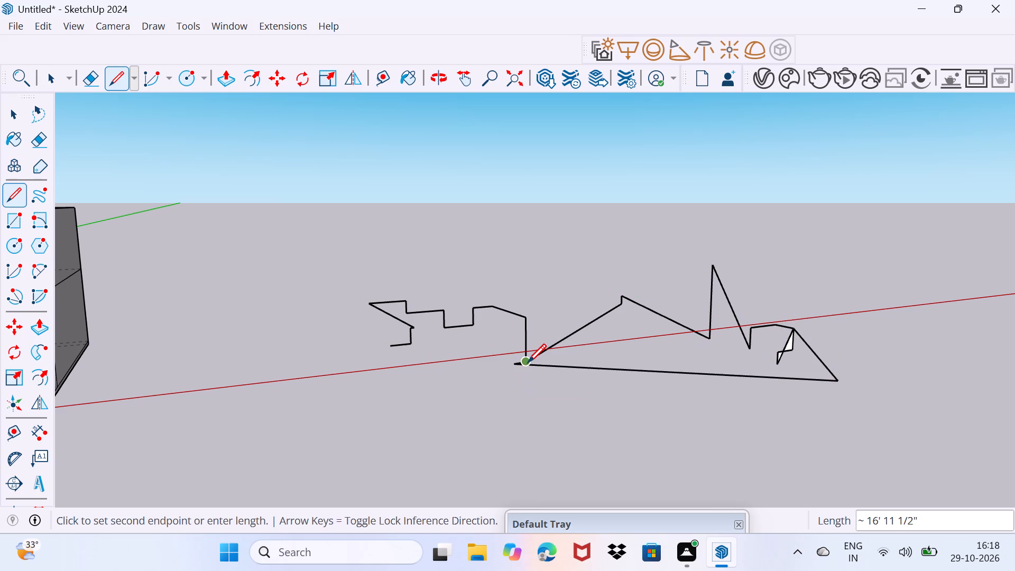
click(527, 362)
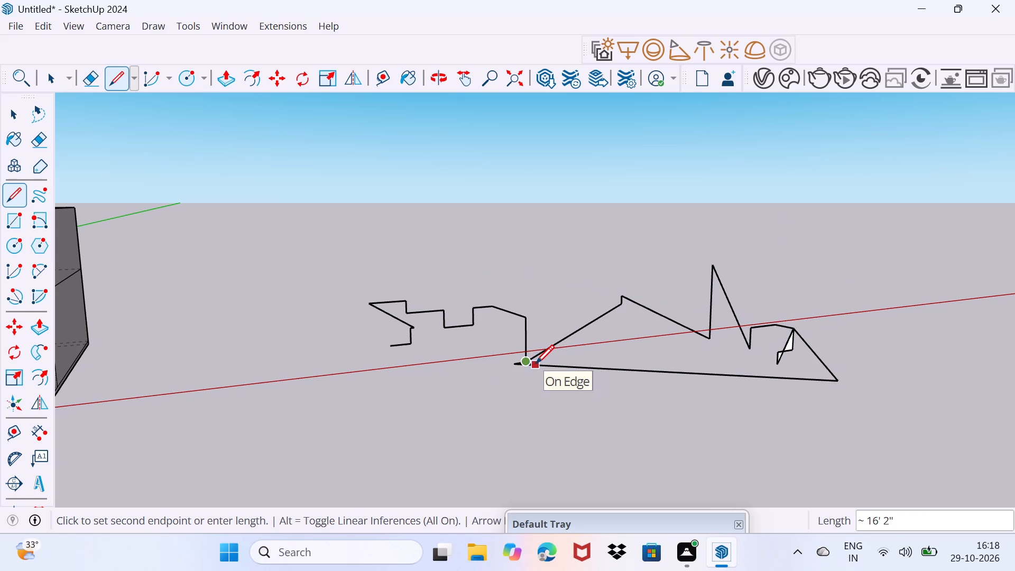
click(536, 363)
click(550, 361)
Draw a small raised notch above the baseline, rising about 2' 8" and dropping about 2' 2".
click(573, 349)
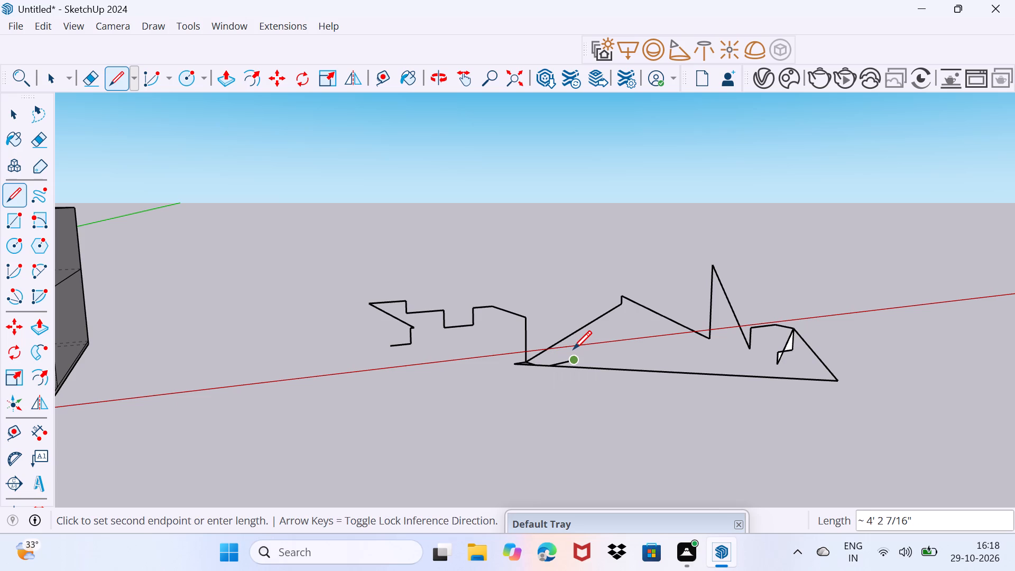
click(573, 349)
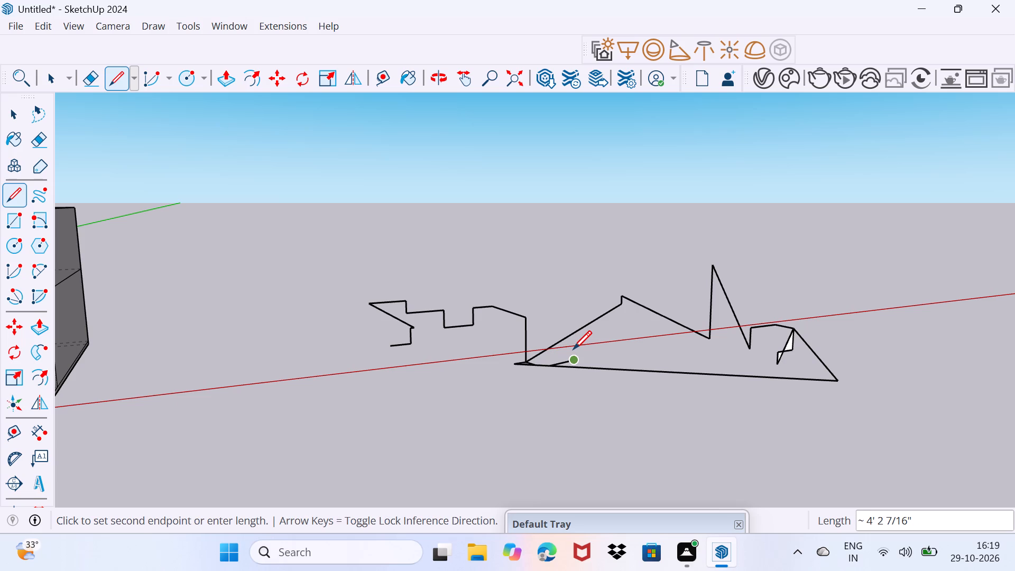
click(573, 349)
click(580, 346)
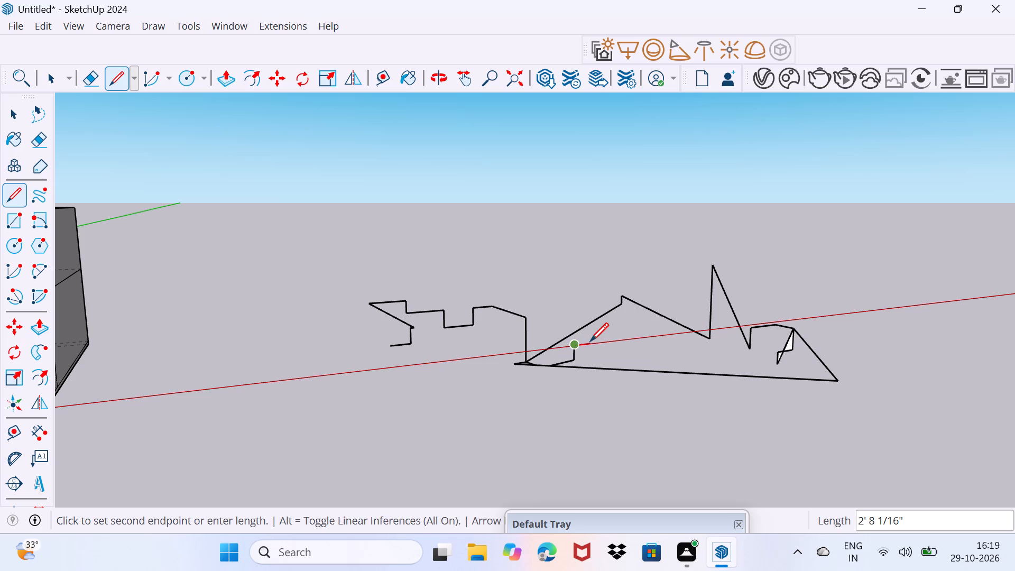
click(590, 341)
click(589, 350)
click(591, 349)
click(588, 356)
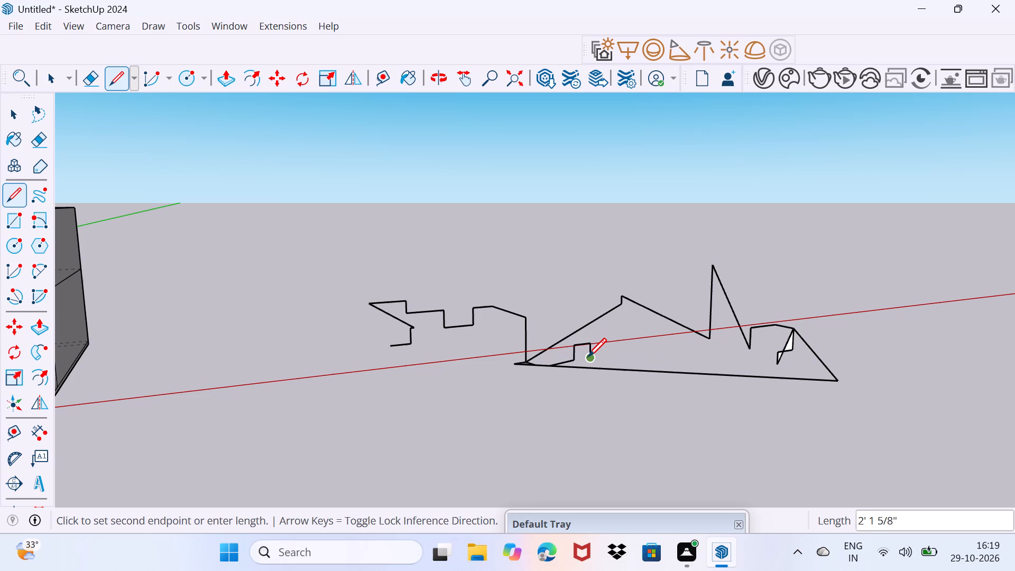
click(588, 356)
click(597, 354)
click(594, 366)
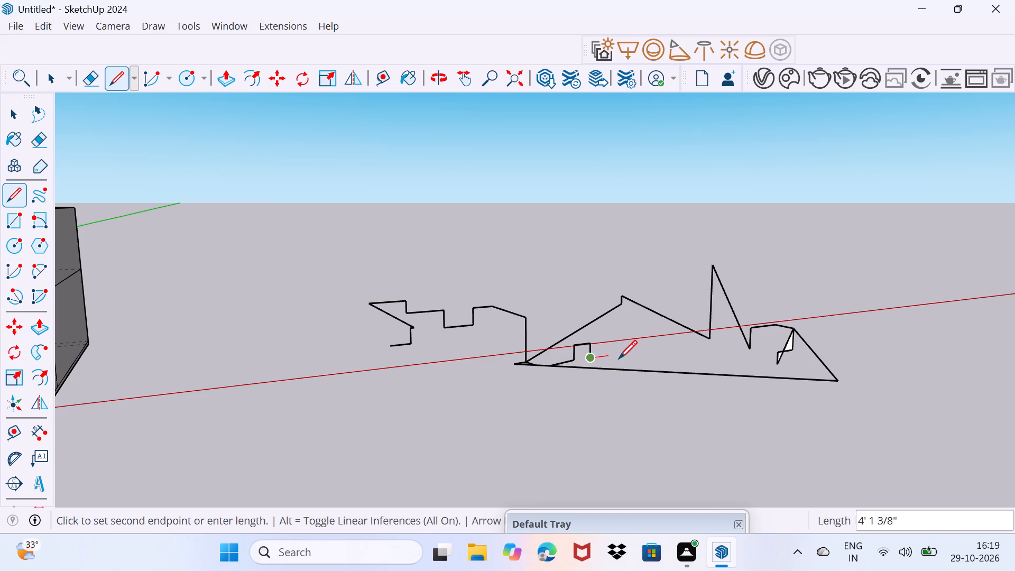
Continue the chain beyond the raised notch, dropping below the baseline, rising about 4' 1" and linking to the tall peak's vertical foot.
click(619, 358)
click(611, 382)
click(628, 377)
click(680, 356)
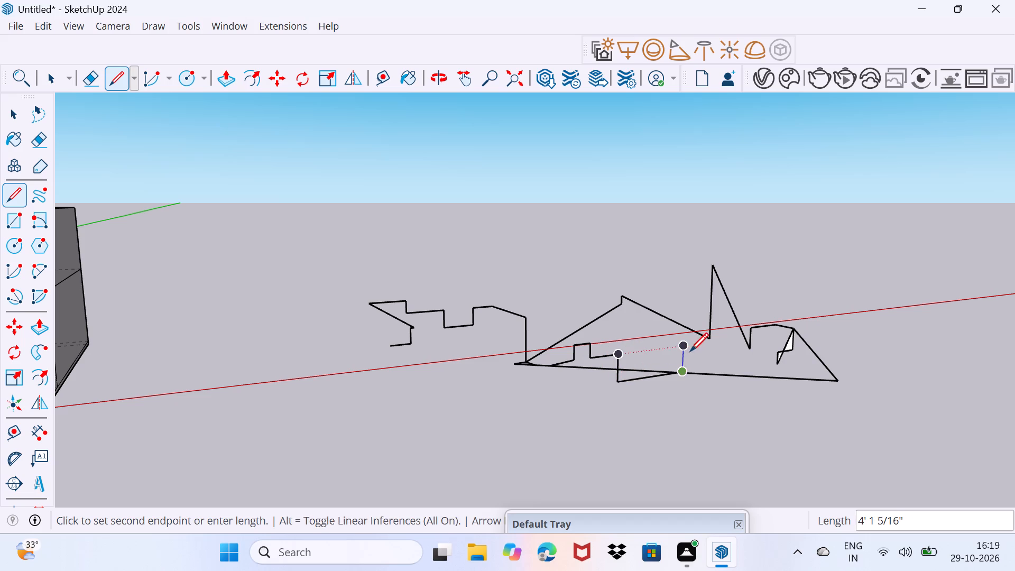
click(691, 350)
click(712, 335)
Extend the tall peak's vertical line down past the baseline and add a short segment along the red direction at its end.
click(714, 354)
double_click(714, 354)
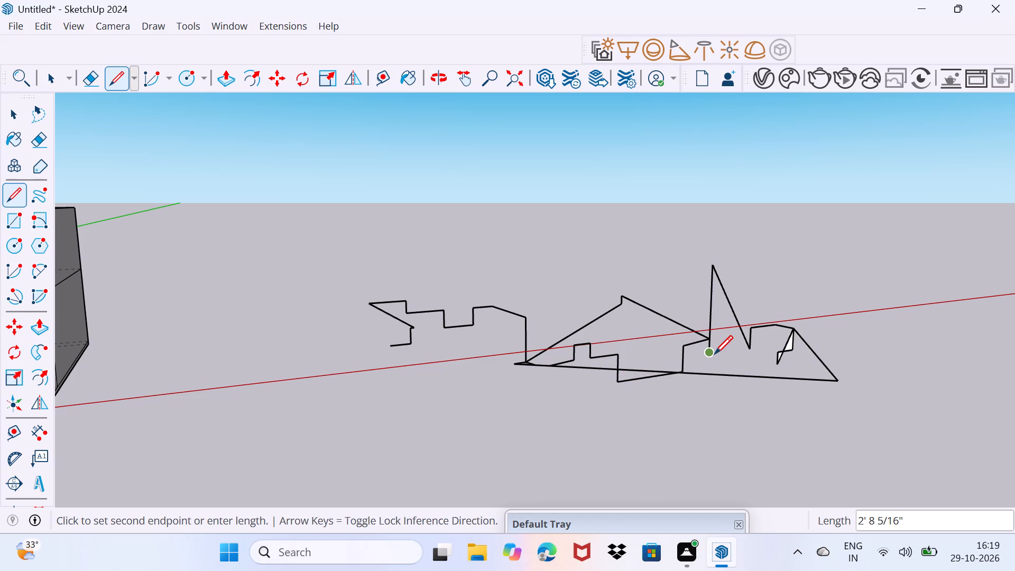
click(714, 354)
double_click(714, 382)
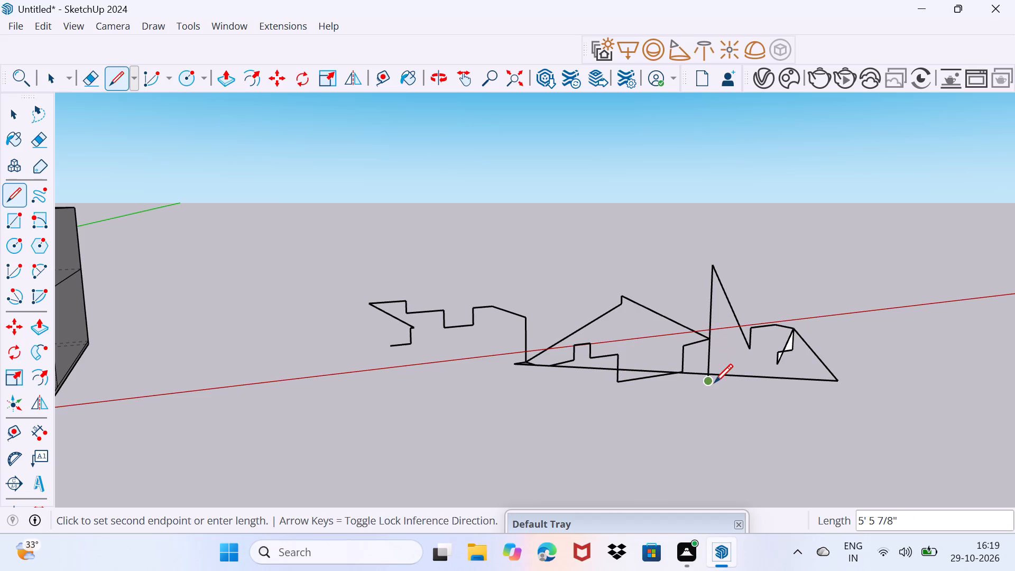
click(714, 415)
click(734, 399)
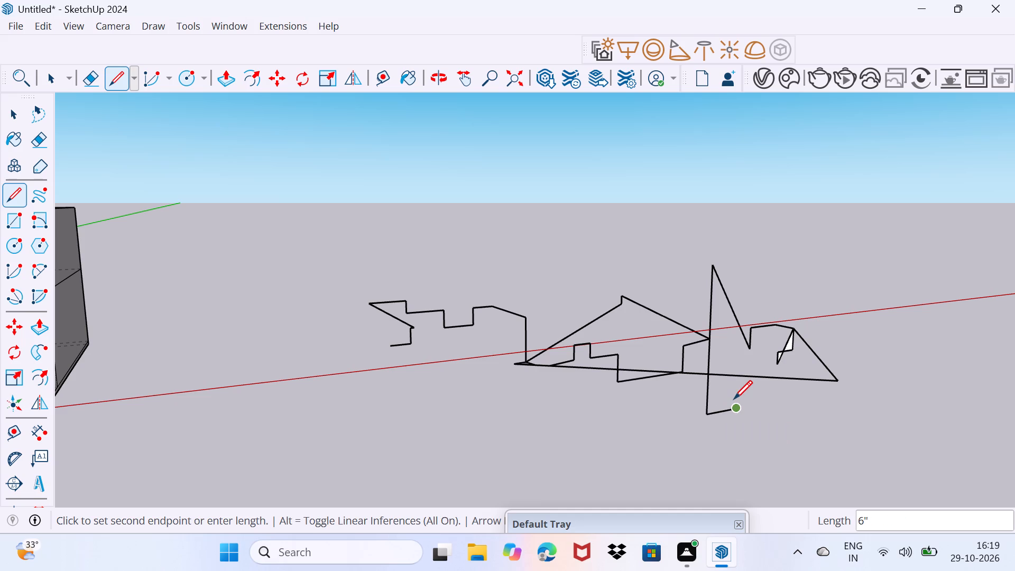
click(734, 399)
click(733, 401)
click(733, 399)
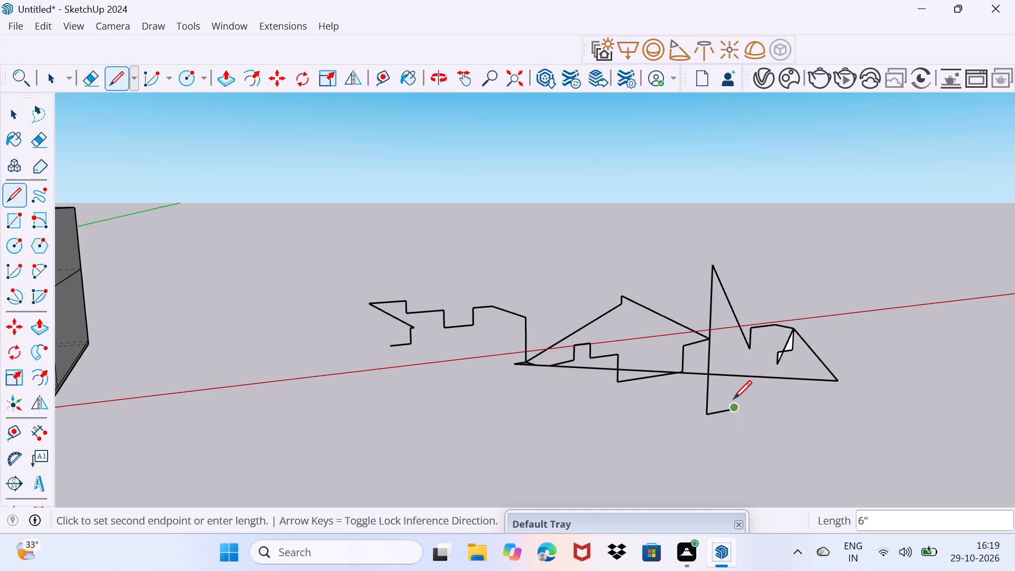
click(733, 399)
Draw a small closed four-sided face, about 3' 8" wide and 4' 3" tall, at the end of the short segment.
click(748, 389)
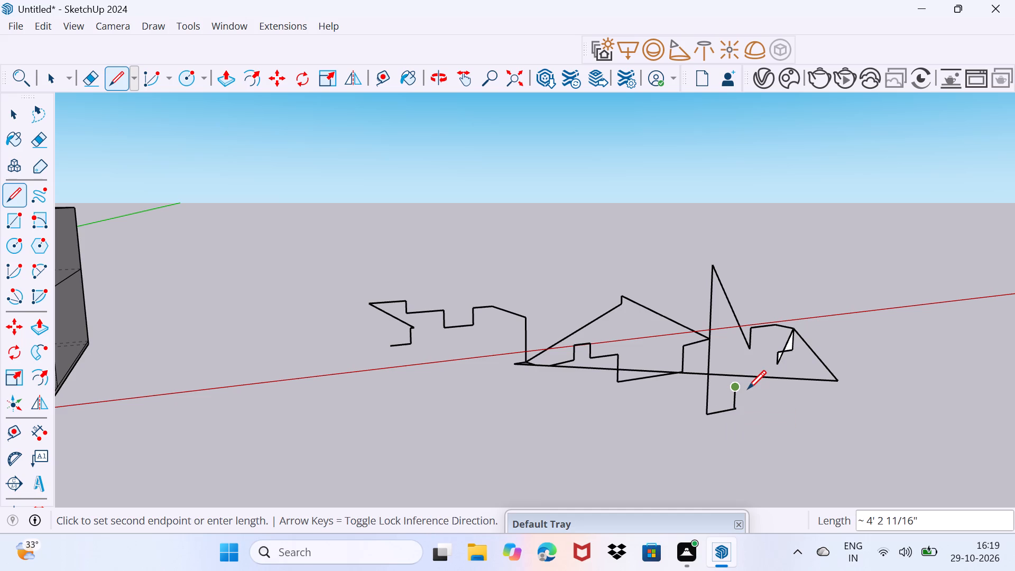
click(748, 389)
click(750, 388)
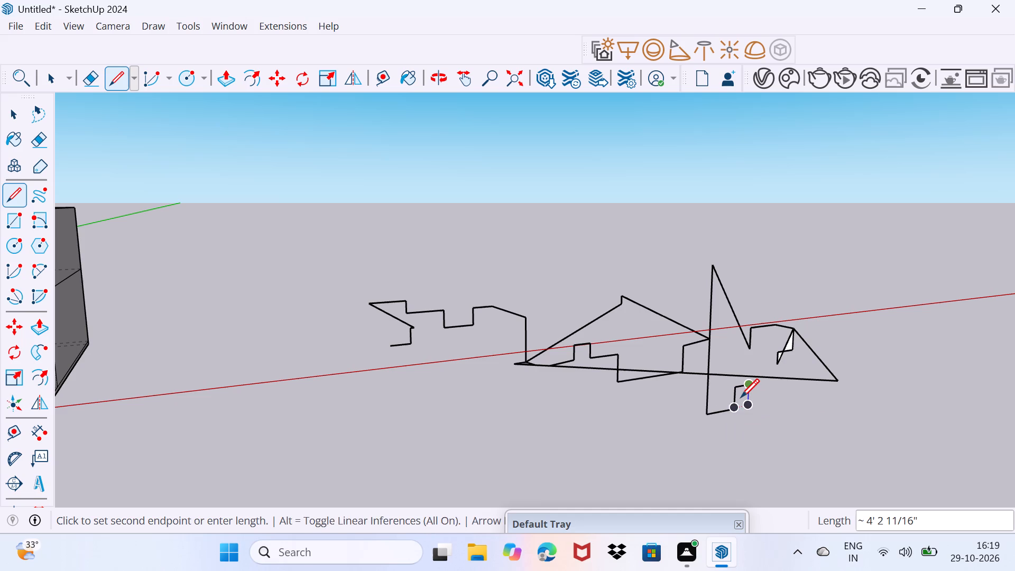
click(741, 397)
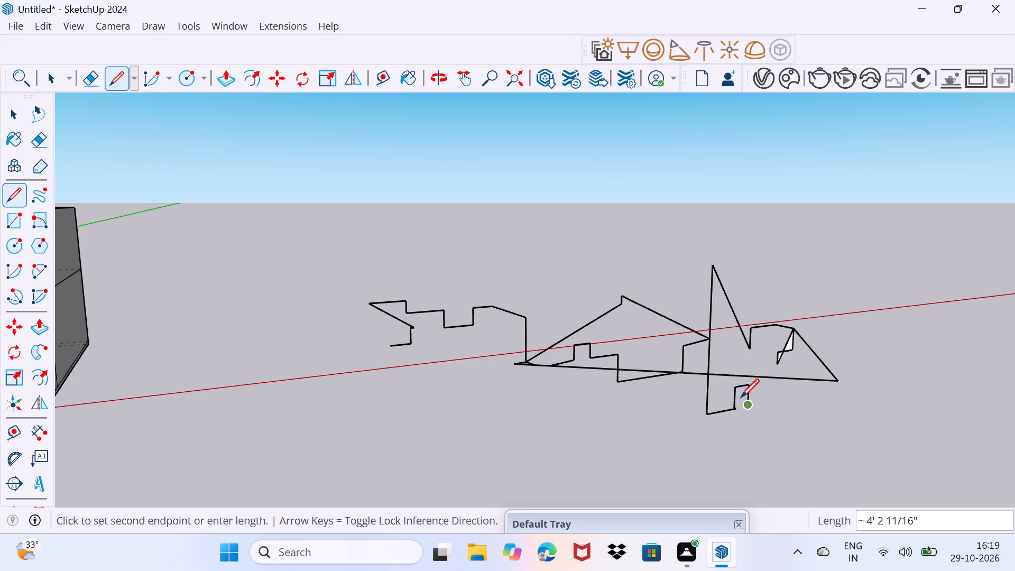
click(738, 399)
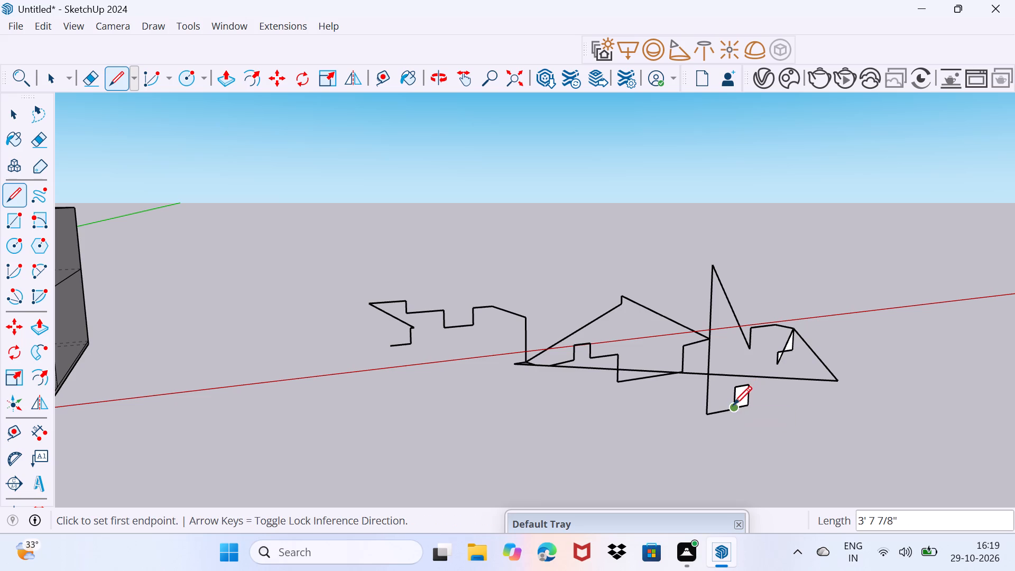
Trace a short stretch of the baseline above the small face, then slope a line about 34' 7" down past that face.
click(743, 374)
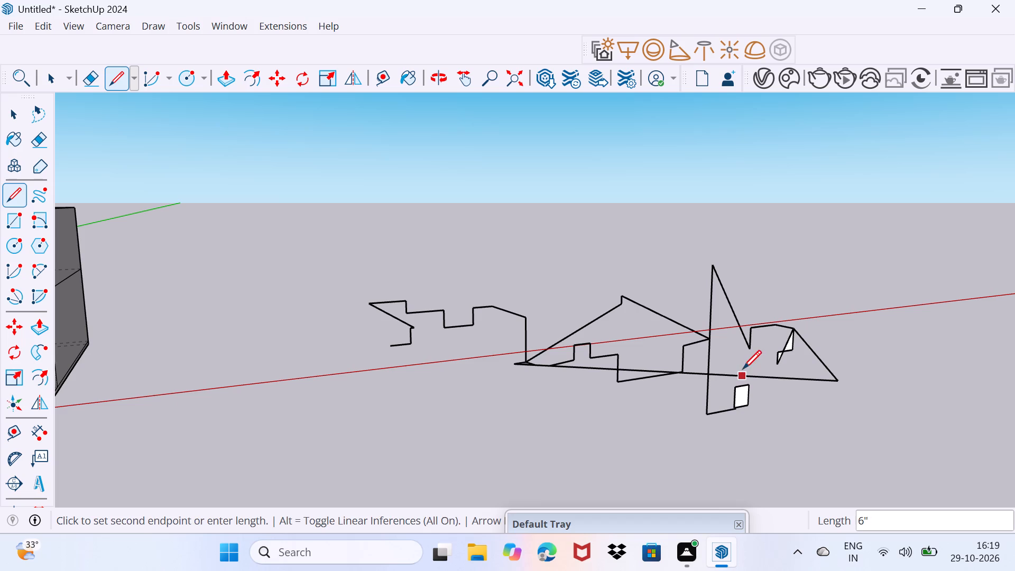
click(742, 375)
click(768, 374)
click(763, 377)
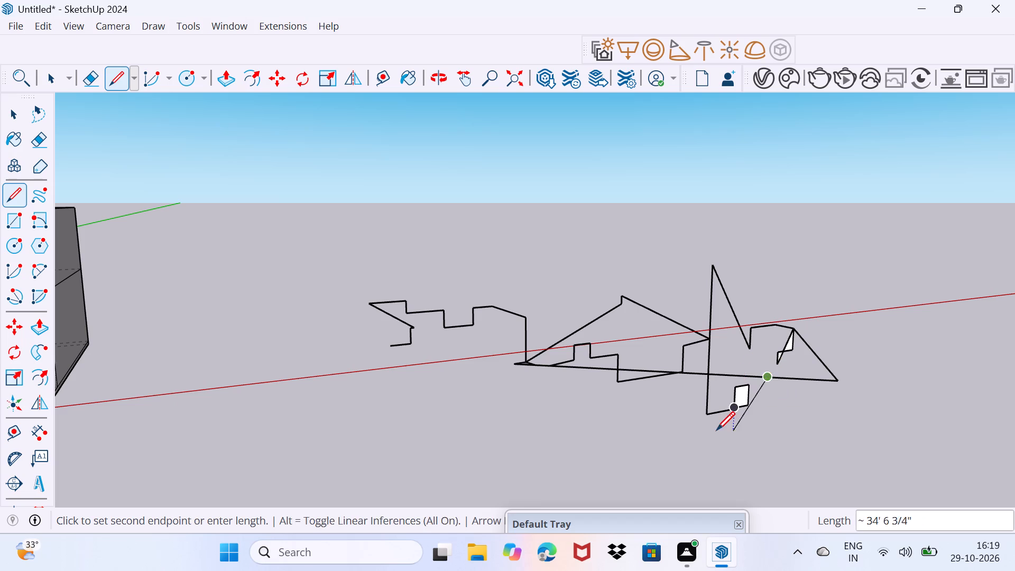
click(718, 430)
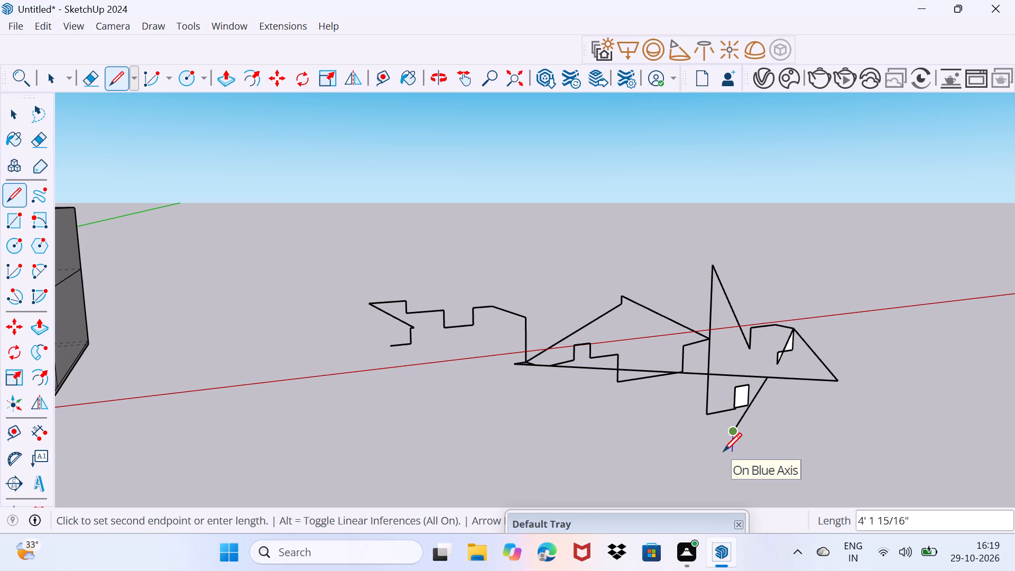
Continue from the slope's lower end with a drop of about 4' 2", a raised step and a second drop of about 4' 11".
click(723, 451)
click(741, 445)
click(749, 441)
click(749, 440)
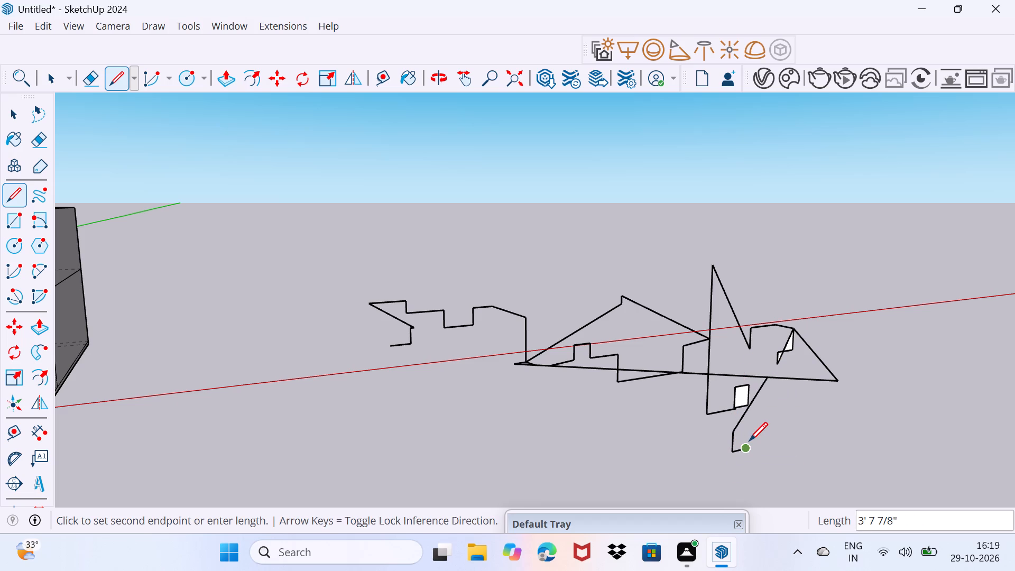
click(767, 427)
click(780, 419)
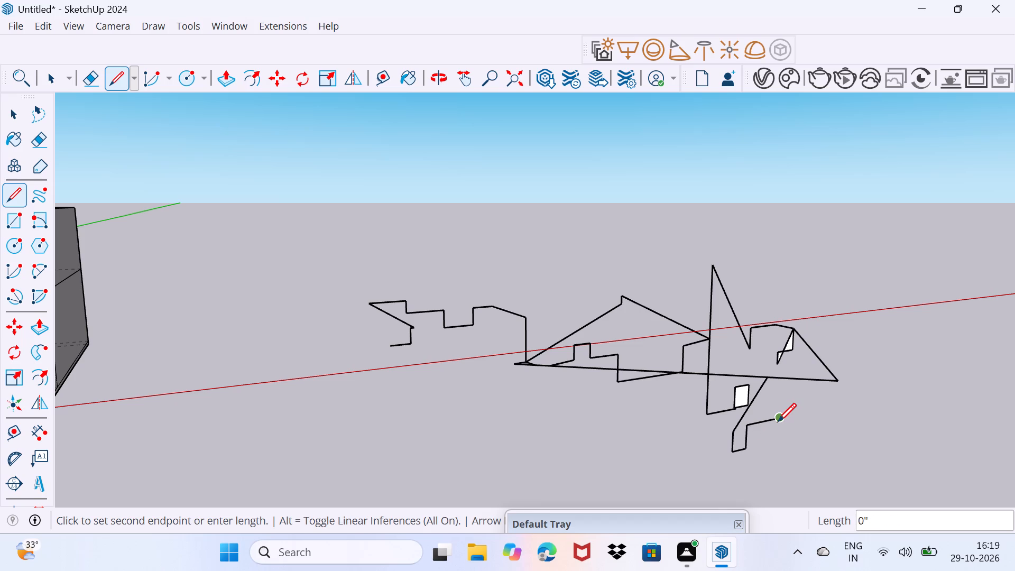
click(787, 447)
click(806, 440)
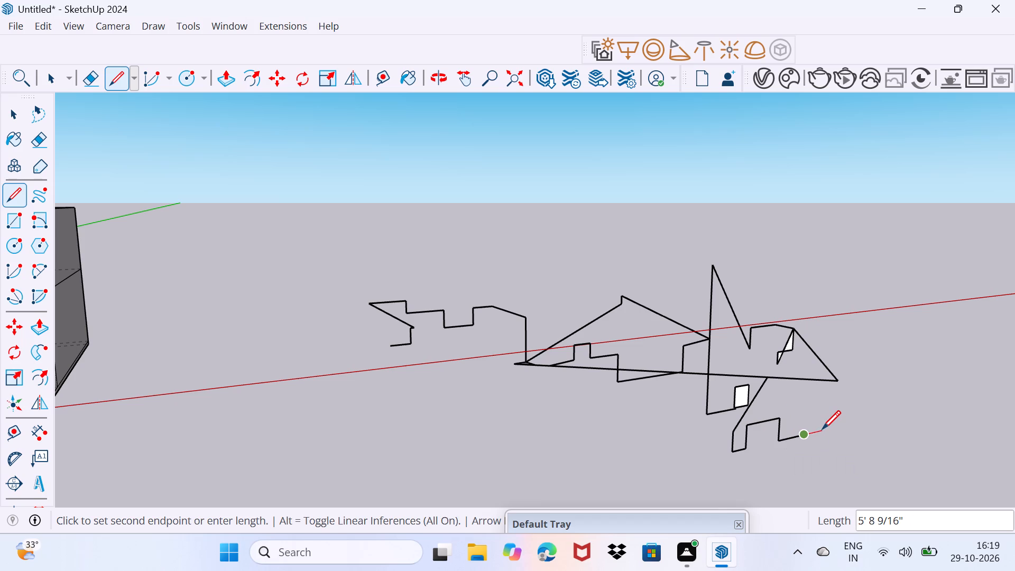
Extend the chain's last line along the red direction in two further segments of about 5' 9" and 4' 7".
click(822, 429)
click(822, 429)
click(826, 428)
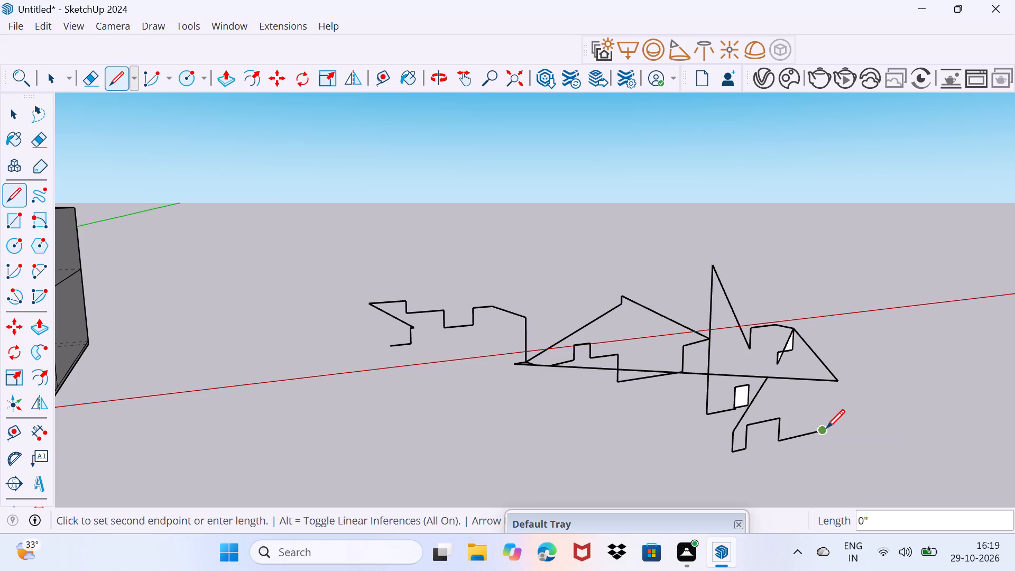
click(826, 428)
click(826, 428)
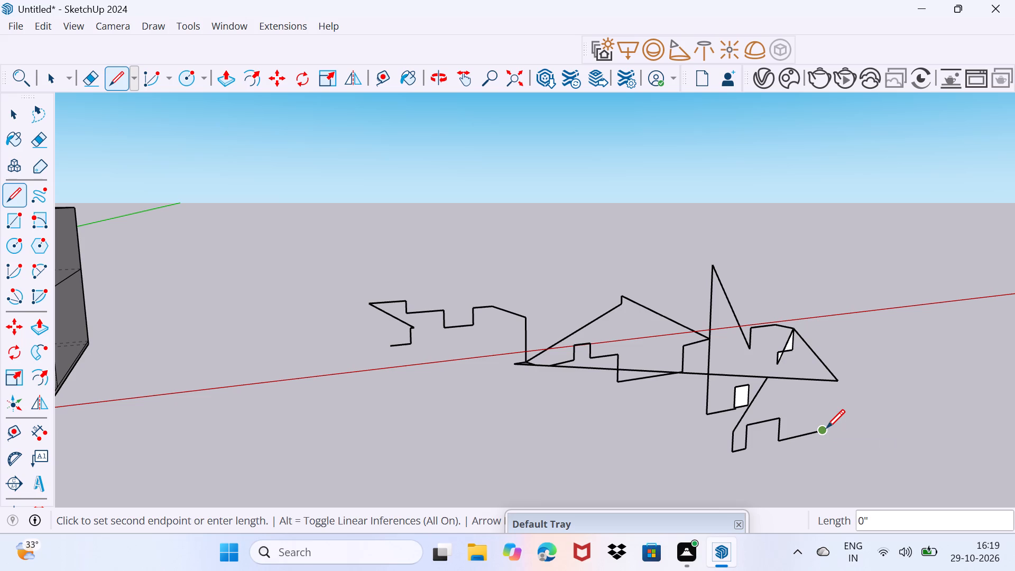
click(826, 428)
click(826, 428)
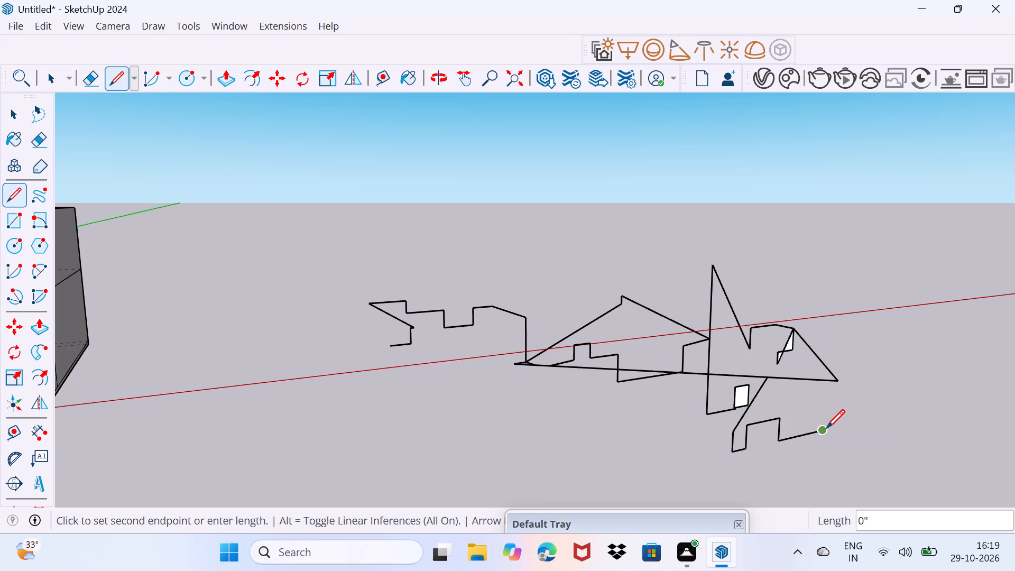
click(826, 428)
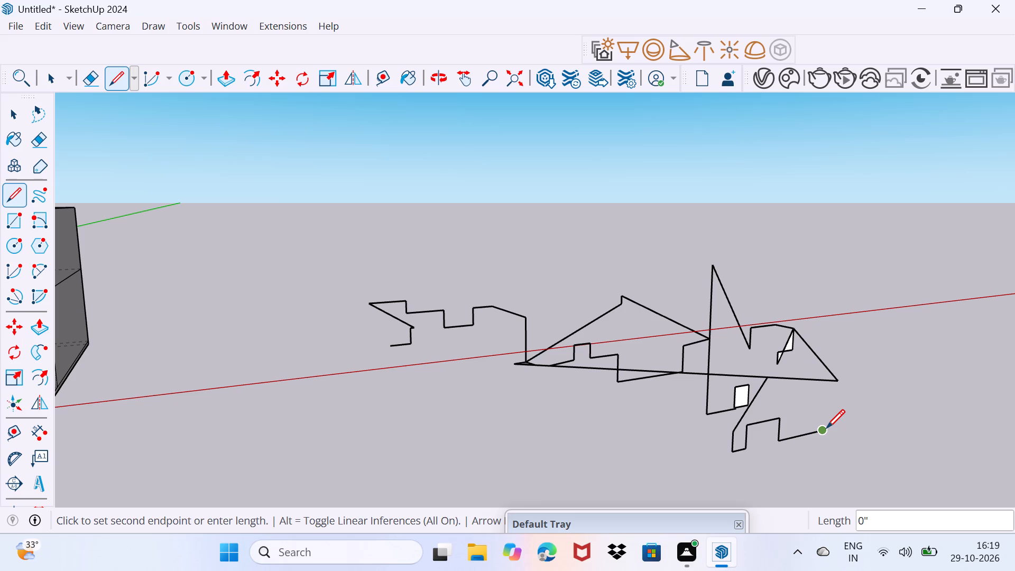
click(826, 428)
click(826, 428)
click(835, 425)
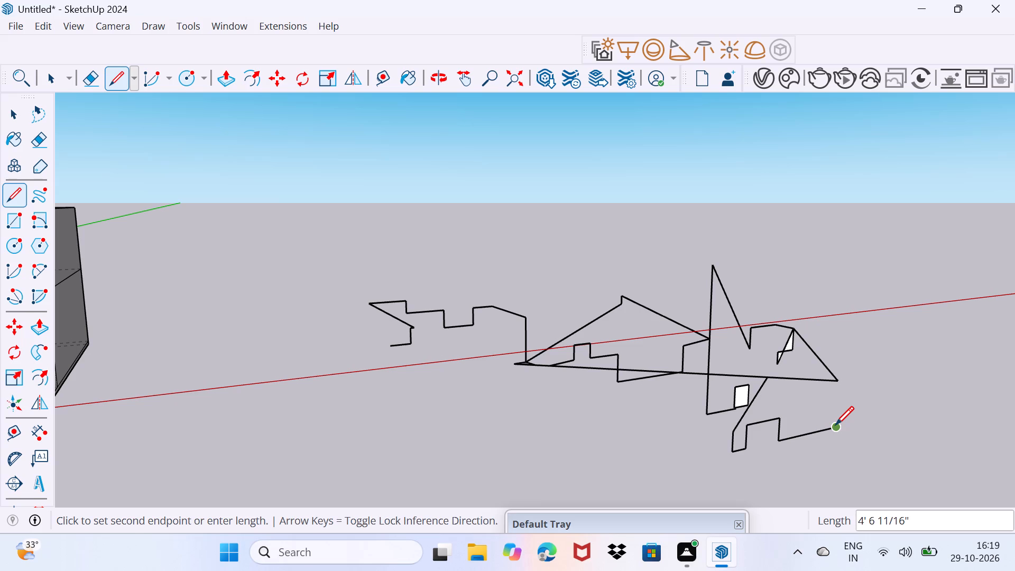
click(835, 425)
Draw a long line of about 123' from the chain's end to the tall peak's descending edge, finishing with a small hooked tip.
scroll(783, 425, up, 15)
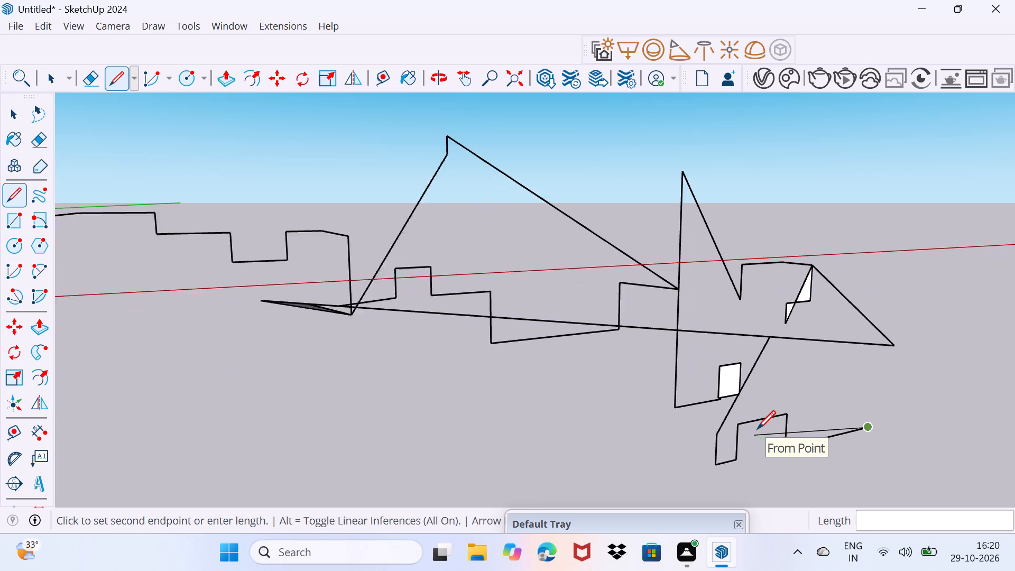
scroll(733, 213, up, 9)
scroll(695, 331, down, 4)
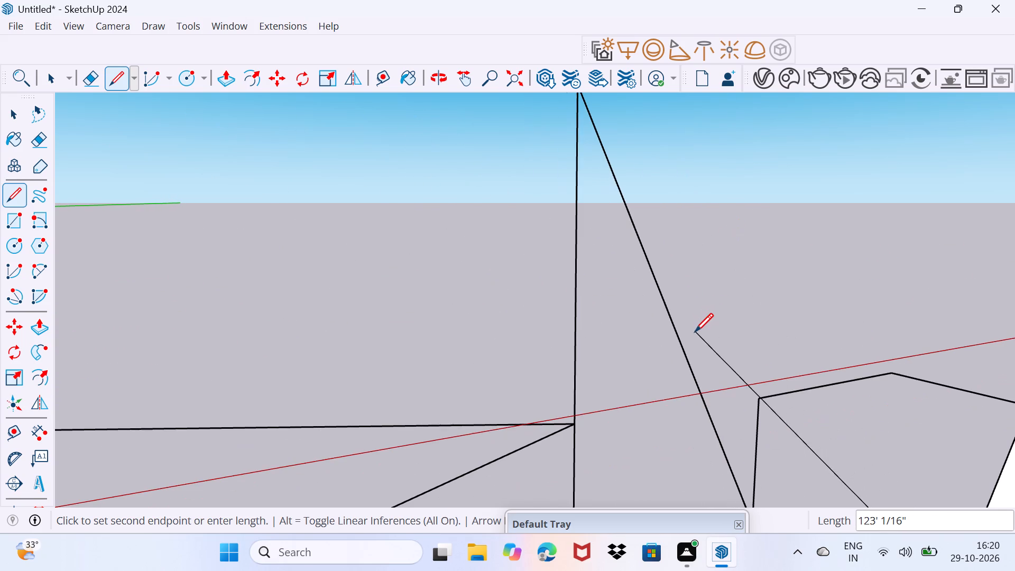
click(690, 334)
click(671, 352)
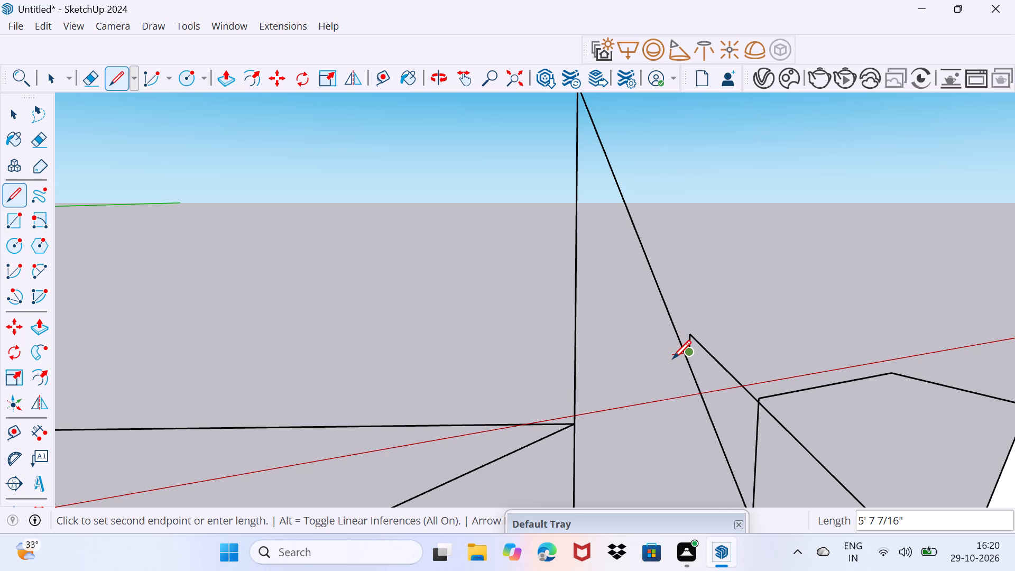
click(672, 358)
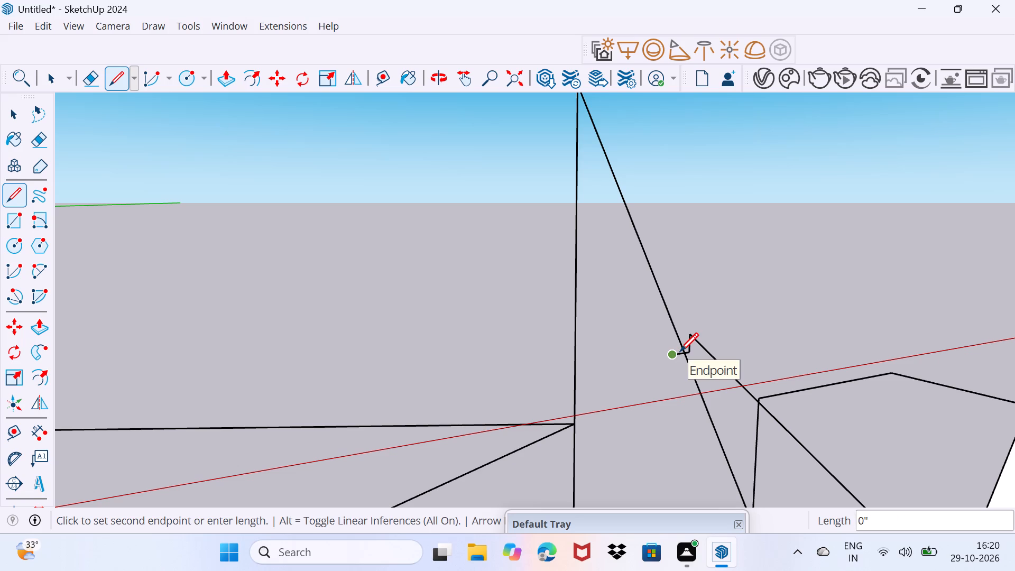
click(680, 351)
drag(681, 349, 706, 328)
Draw a separate stepped line above the small hooked outline, with a short top segment, a long drop and a tiny foot.
click(751, 289)
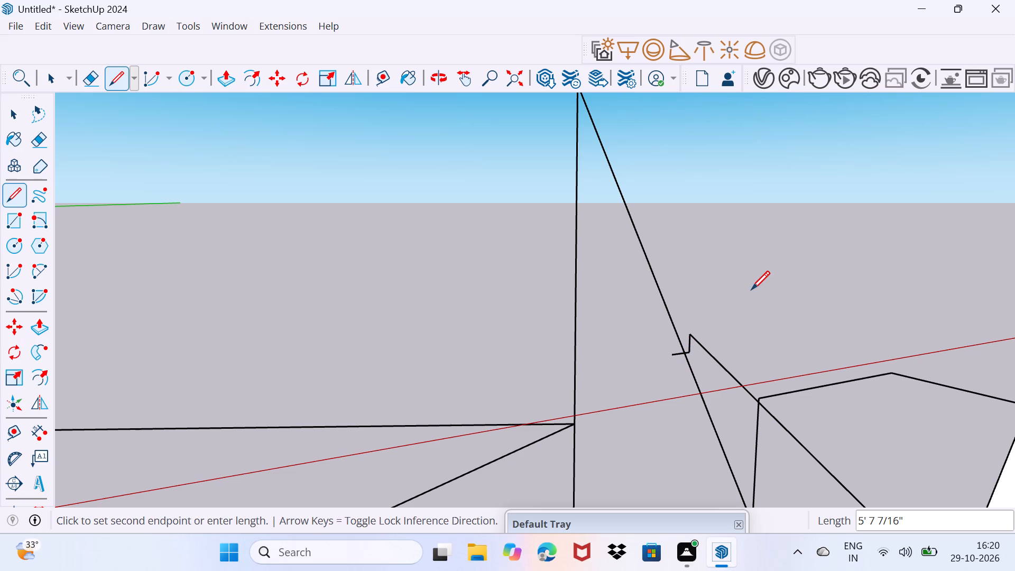
click(751, 289)
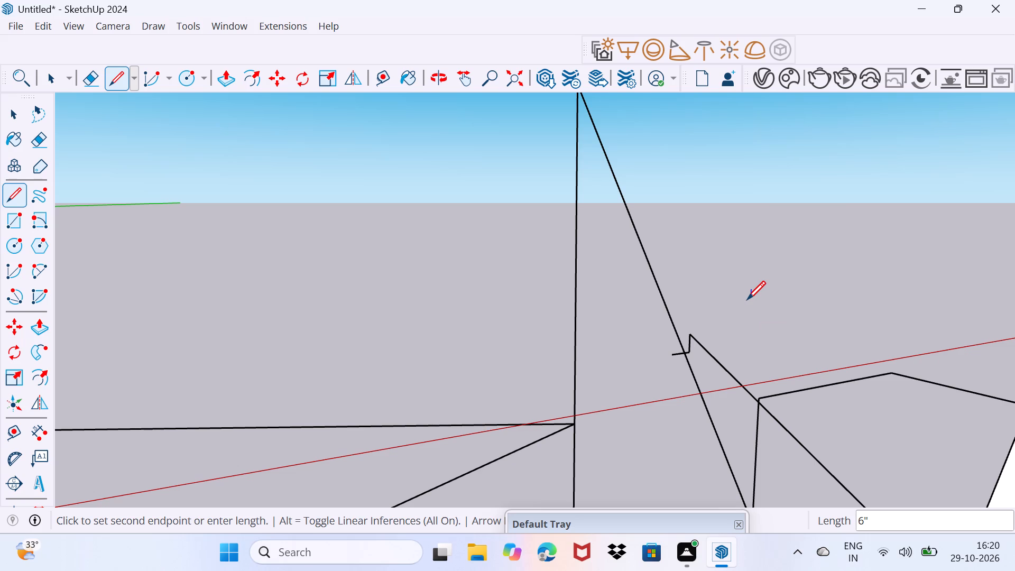
drag(747, 299, 753, 298)
click(778, 291)
click(762, 361)
drag(777, 352, 783, 349)
Draw a second, smaller stepped line below the first, with a short top segment, a drop and a short foot.
click(808, 338)
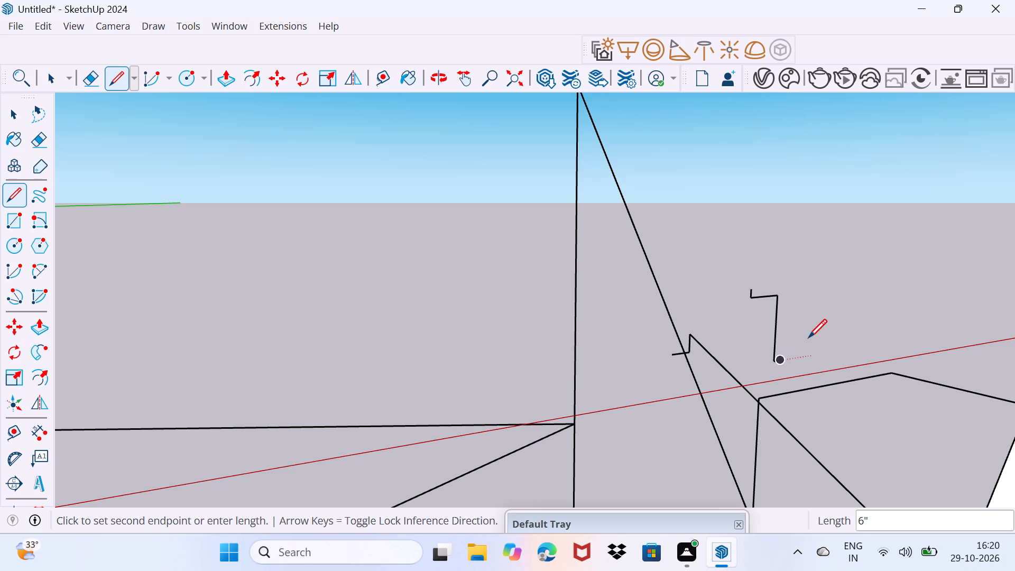
click(796, 354)
click(802, 348)
click(801, 351)
click(778, 383)
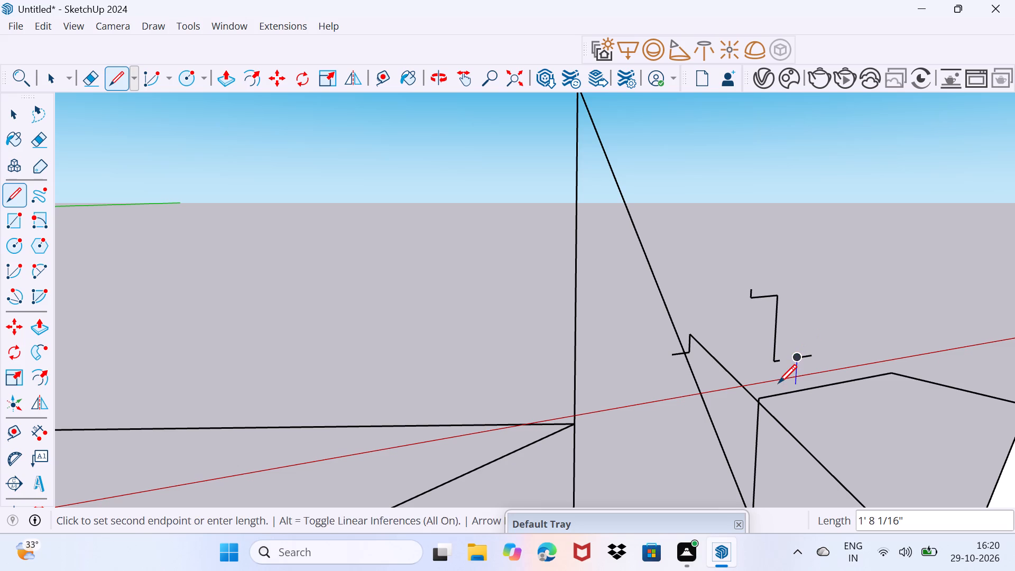
drag(782, 384, 788, 381)
click(798, 376)
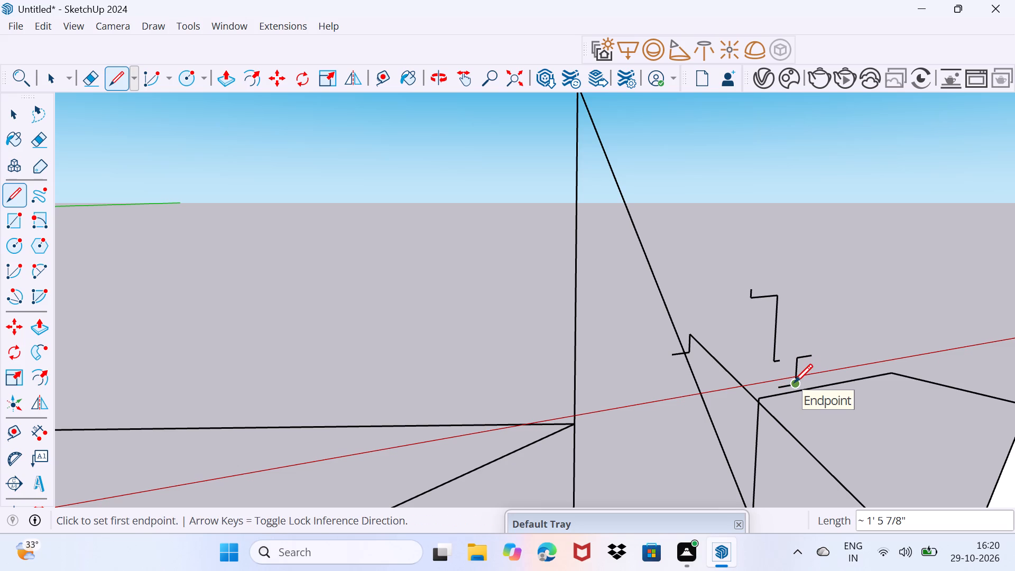
Draw short lines from the smaller stepped line's lower corner to the hooked outline's top edge, forming two small triangular faces.
click(794, 382)
click(791, 398)
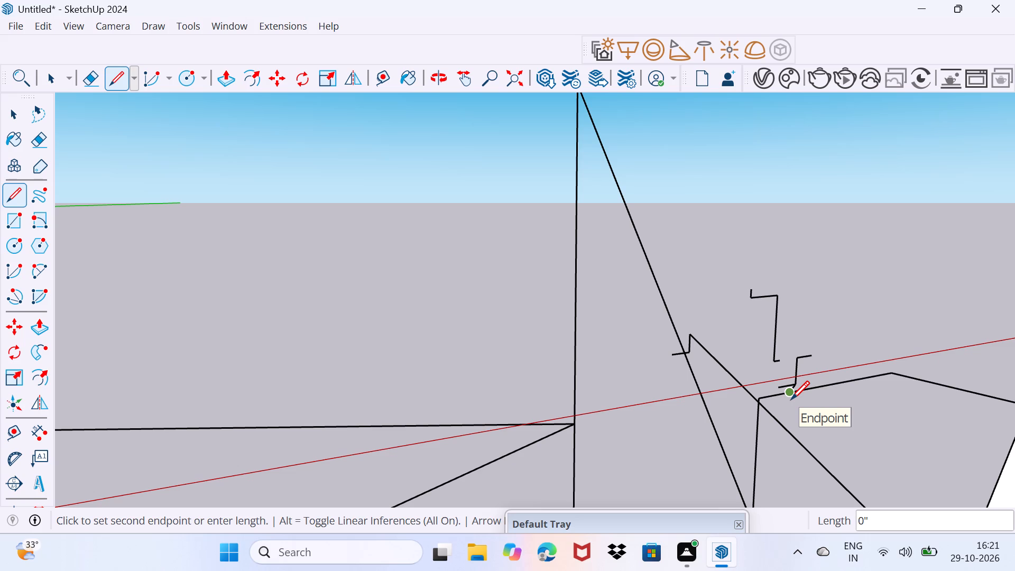
click(792, 407)
click(809, 387)
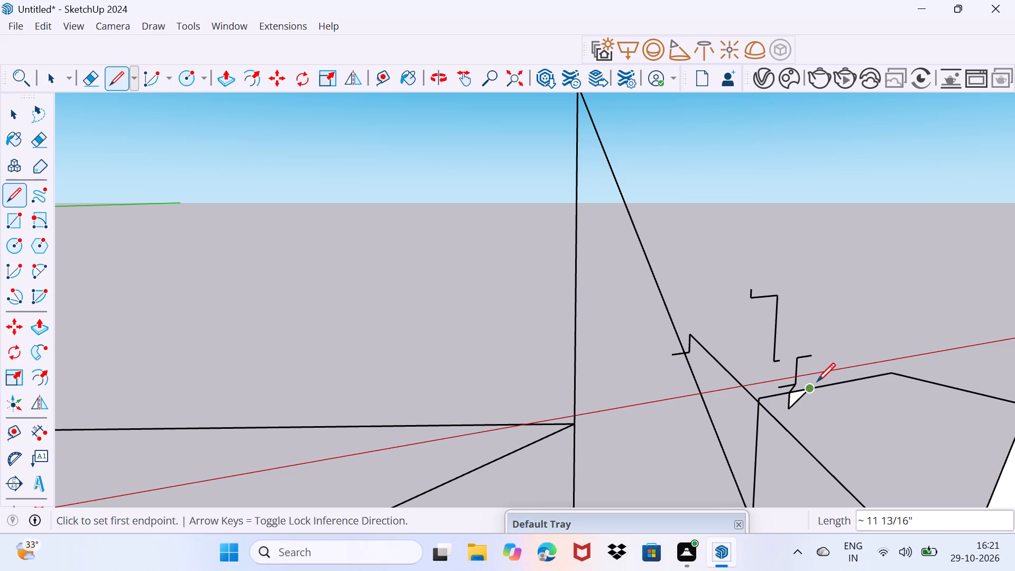
click(817, 381)
click(804, 387)
click(797, 389)
click(804, 392)
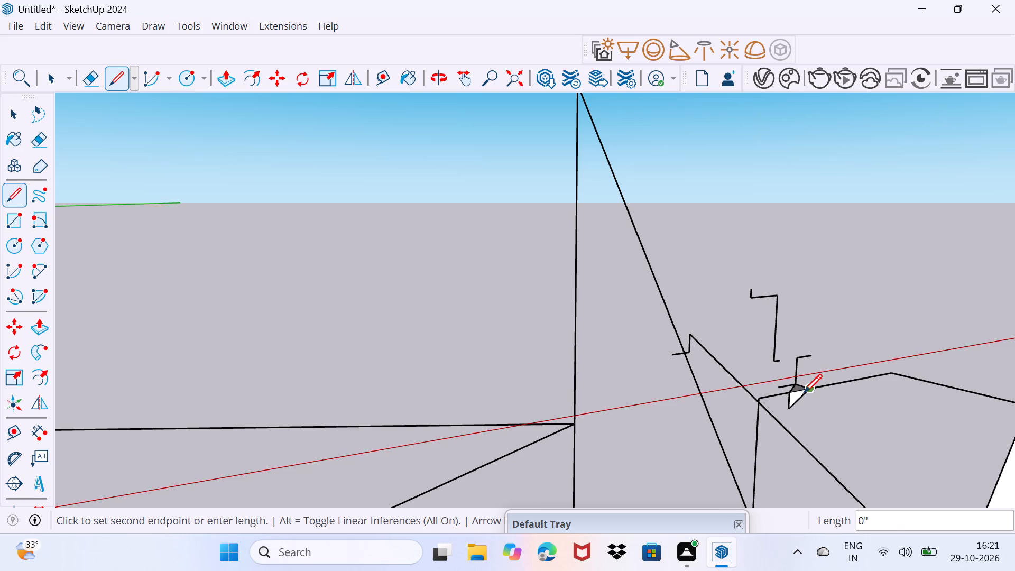
drag(796, 401, 805, 397)
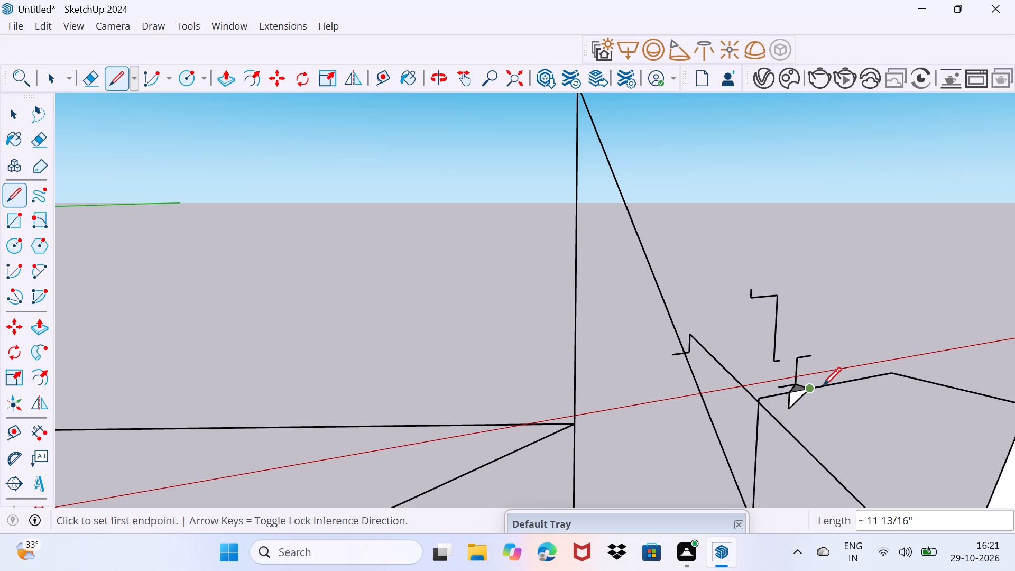
Draw a line dropping from the hooked outline's top edge, with a short foot and 6" drop, and close a pointed face beside it.
click(824, 385)
click(824, 431)
click(848, 419)
click(853, 430)
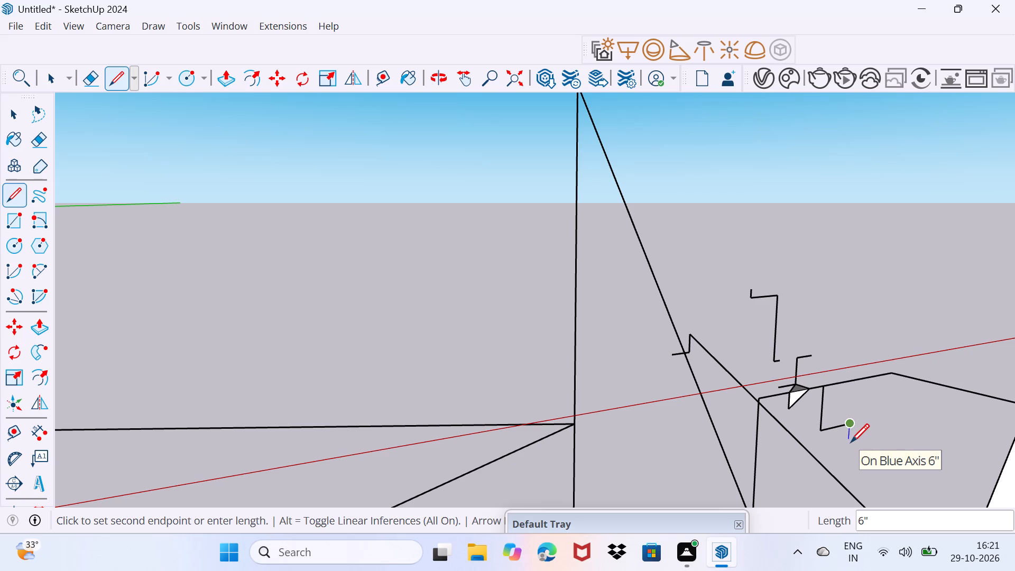
click(851, 443)
click(842, 444)
click(833, 446)
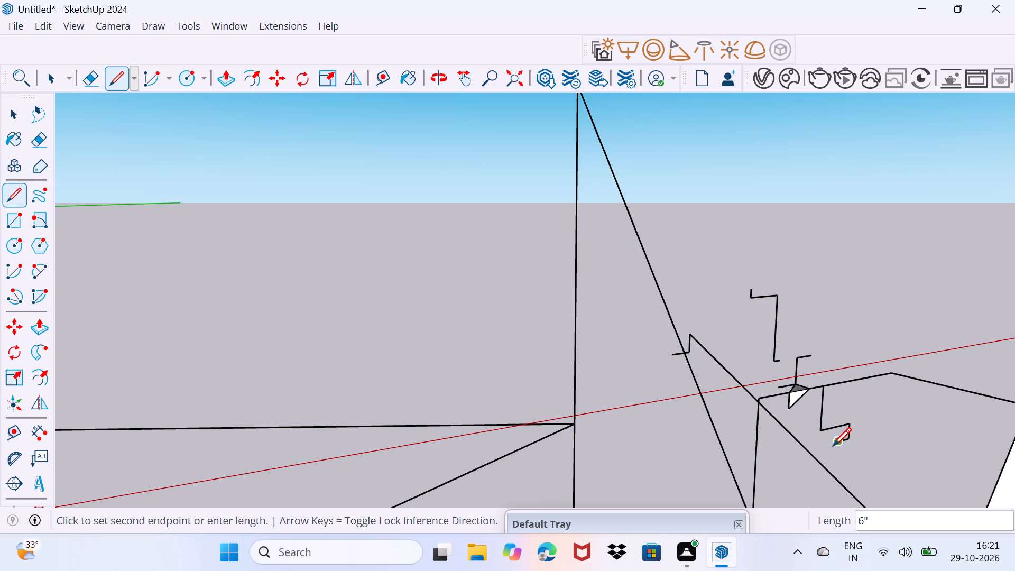
click(792, 452)
click(819, 431)
click(839, 422)
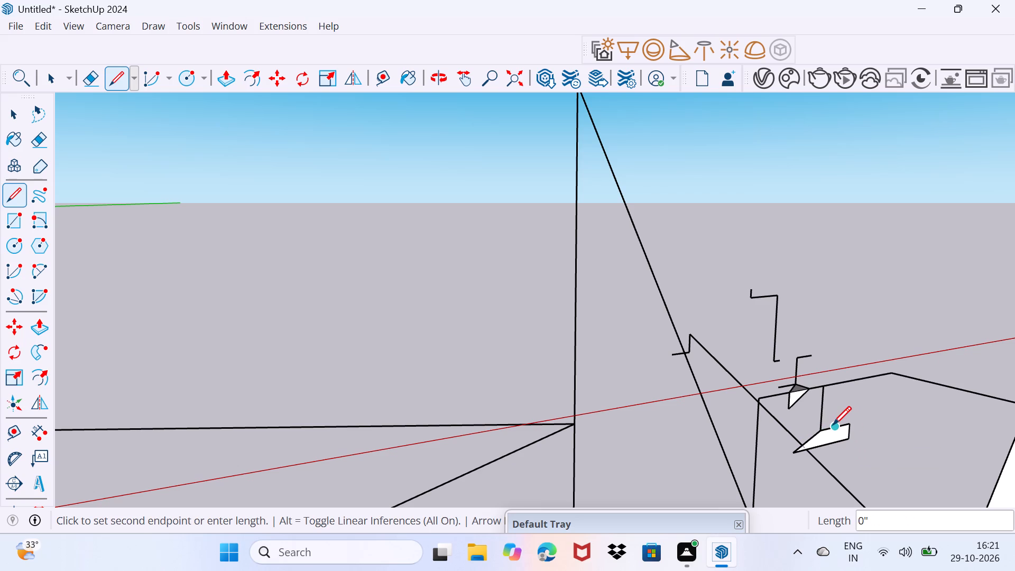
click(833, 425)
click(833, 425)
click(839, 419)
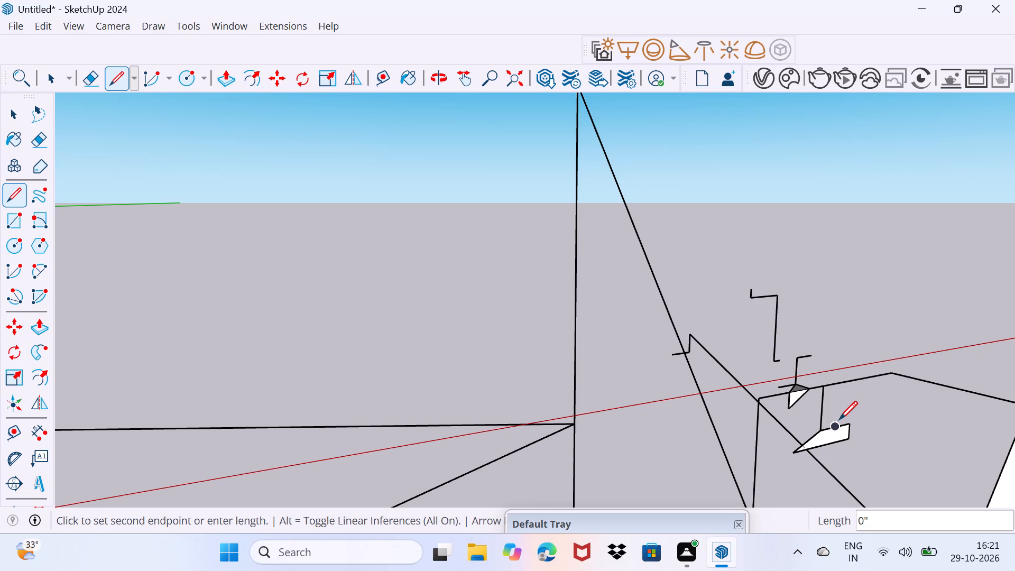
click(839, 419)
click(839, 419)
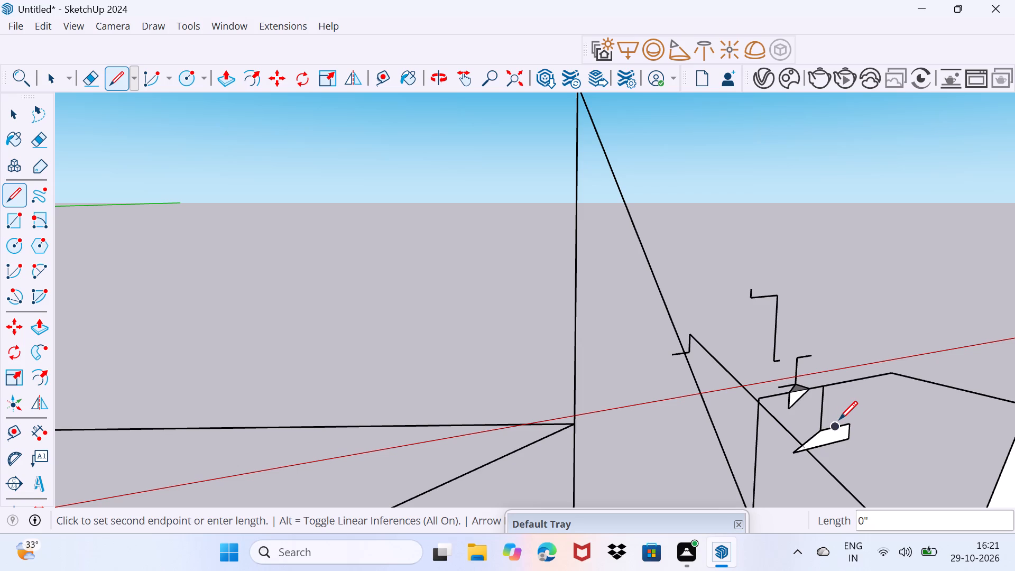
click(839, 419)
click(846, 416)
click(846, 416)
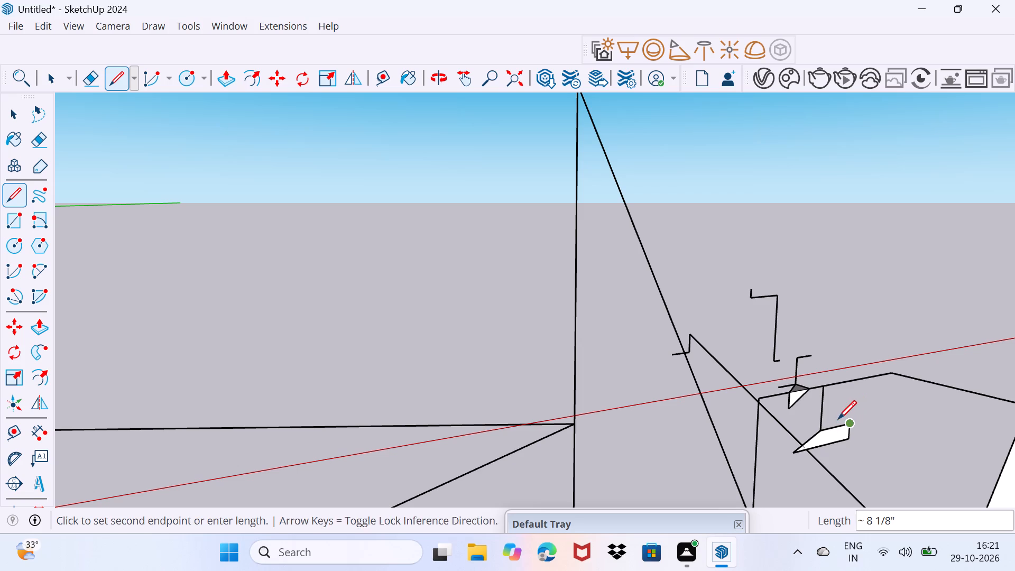
Draw a long straight line from just below the hooked outline's top edge, across both tall peak edges, to the open ground beyond.
drag(831, 420, 837, 417)
click(856, 395)
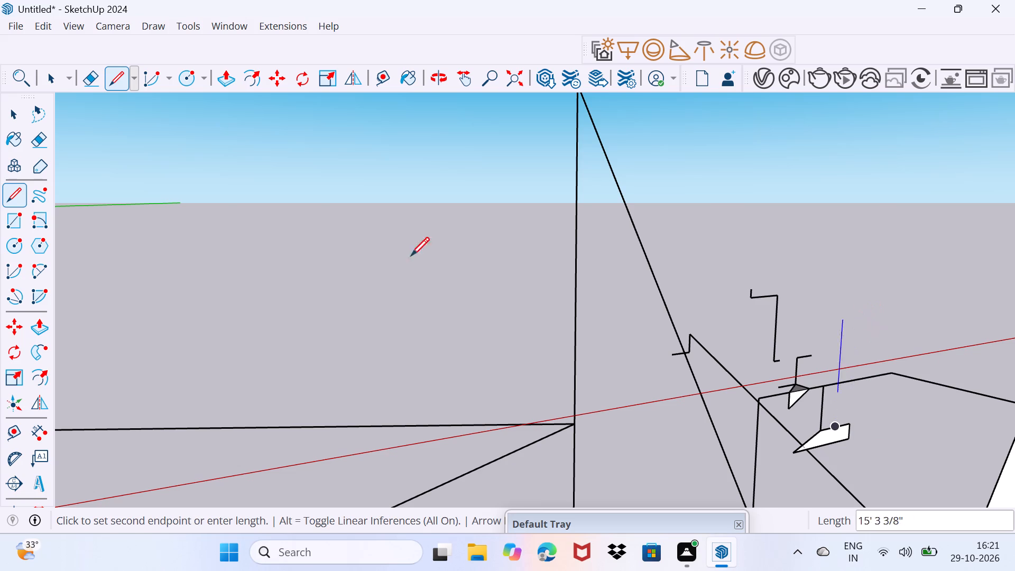
click(400, 302)
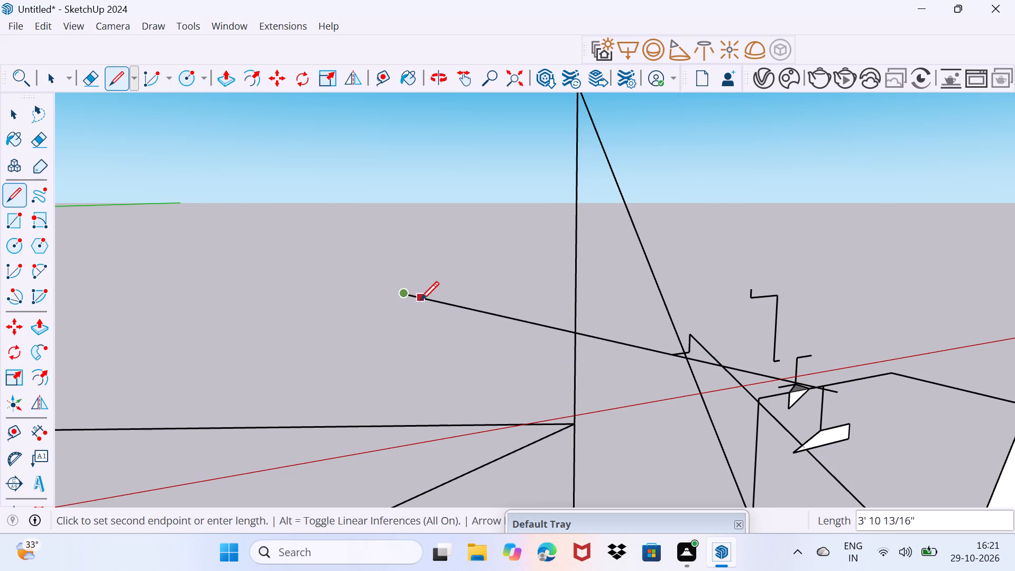
Draw a thin slanted triangle rising from the long line near its far end.
click(420, 300)
click(469, 269)
click(447, 284)
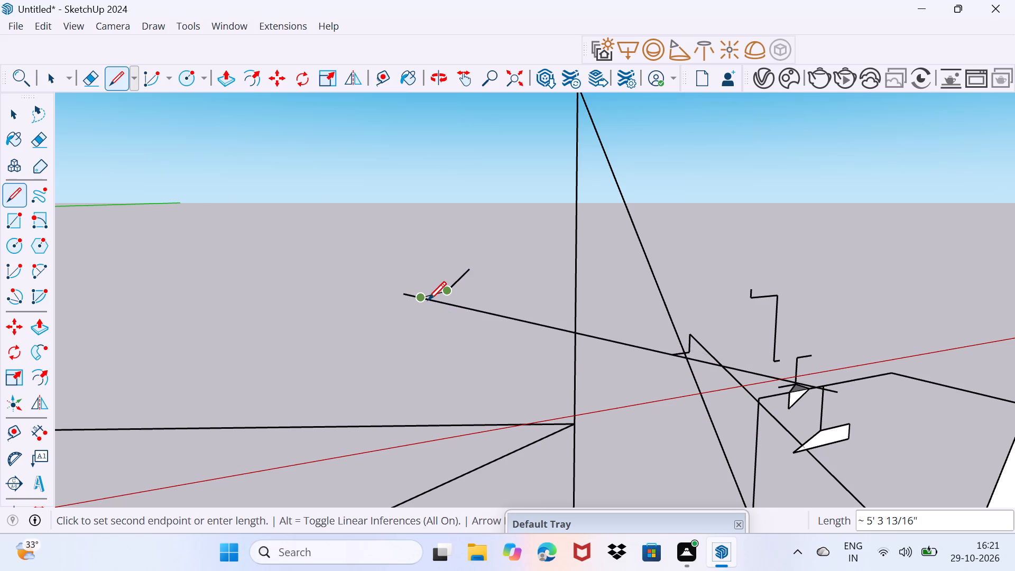
click(428, 300)
click(458, 271)
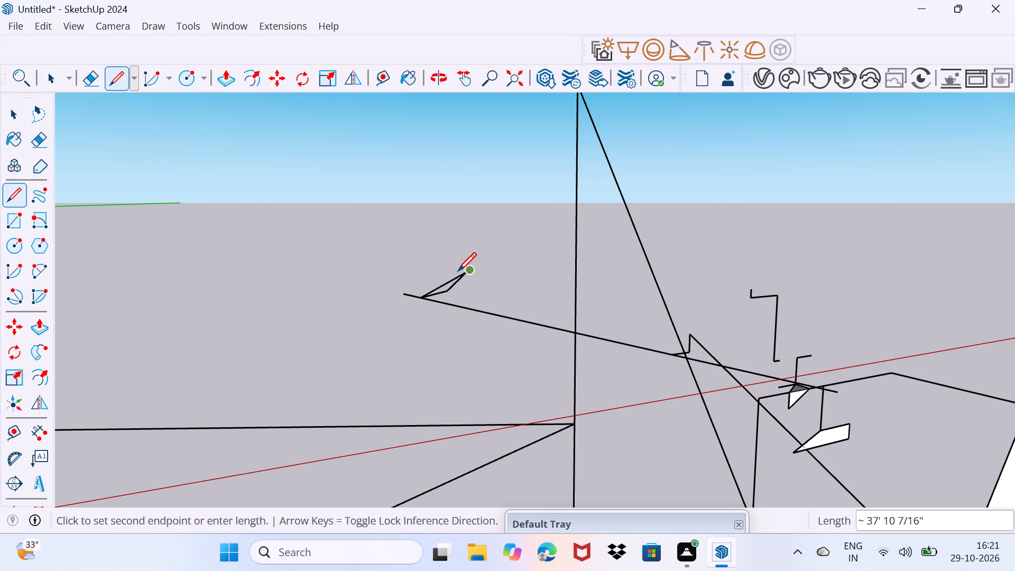
Draw a bent line from the triangle's tip down across the long line, then hook it back up to close a small loop.
click(436, 340)
click(402, 382)
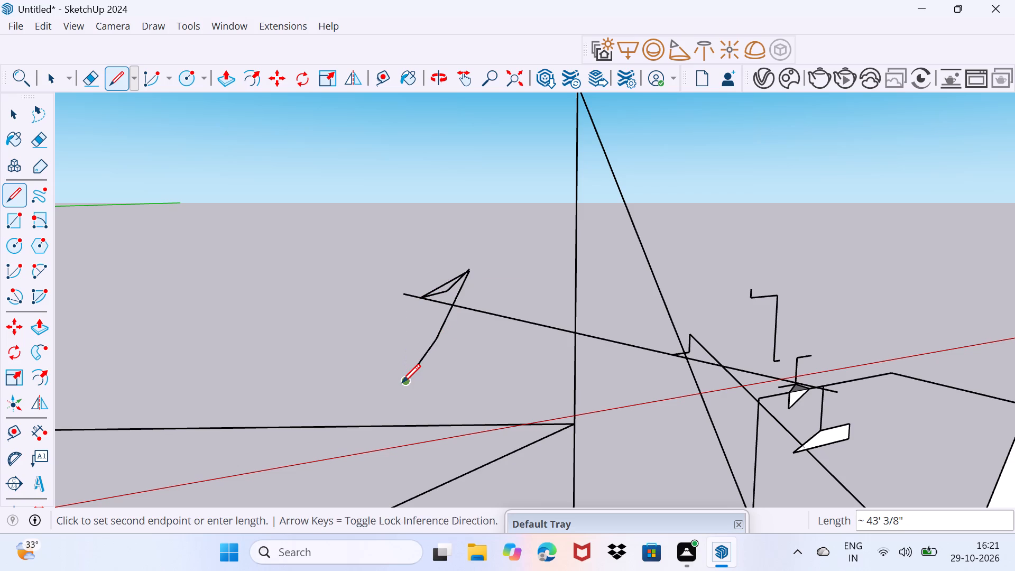
click(402, 376)
click(409, 365)
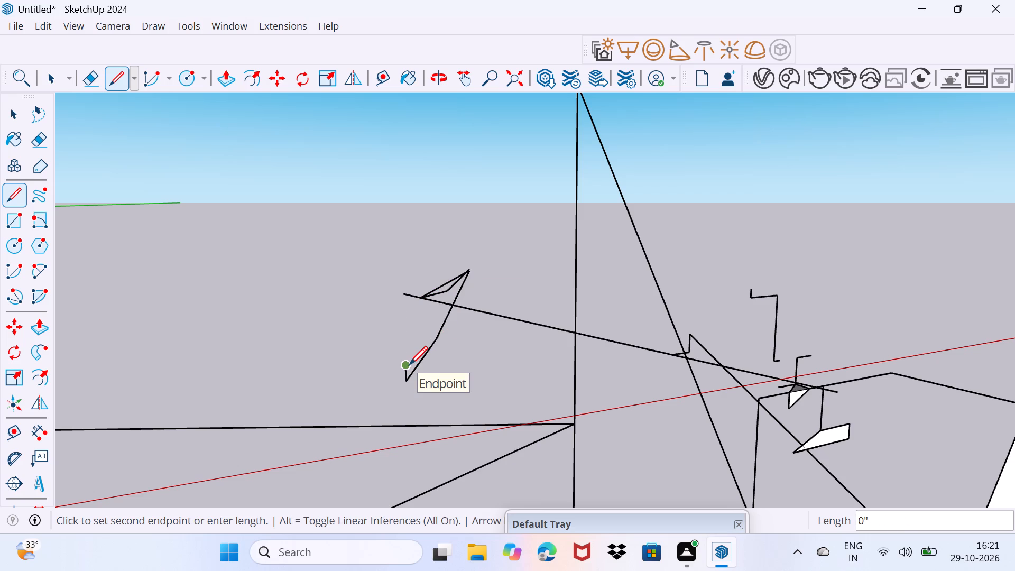
click(416, 356)
click(417, 354)
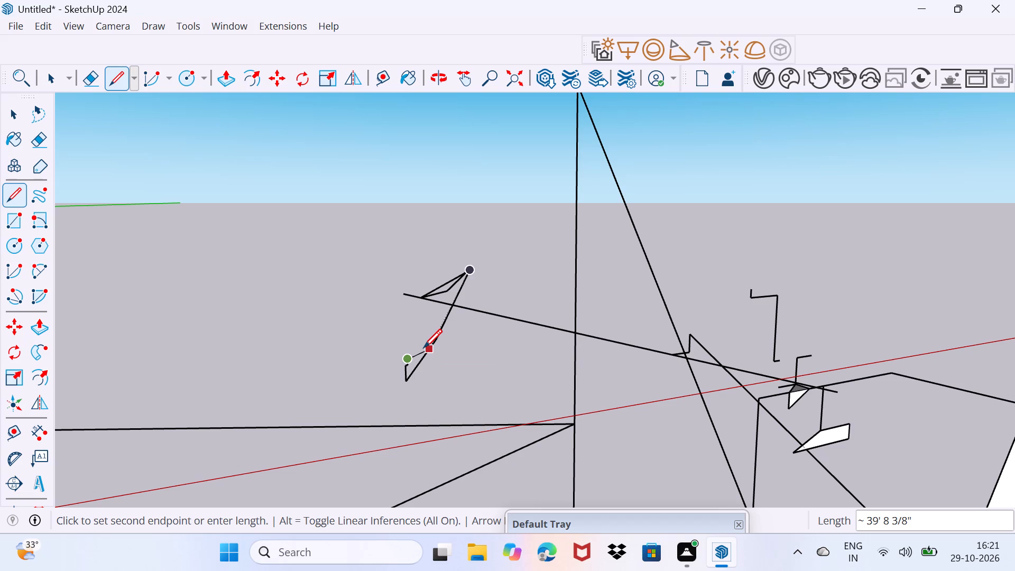
click(423, 348)
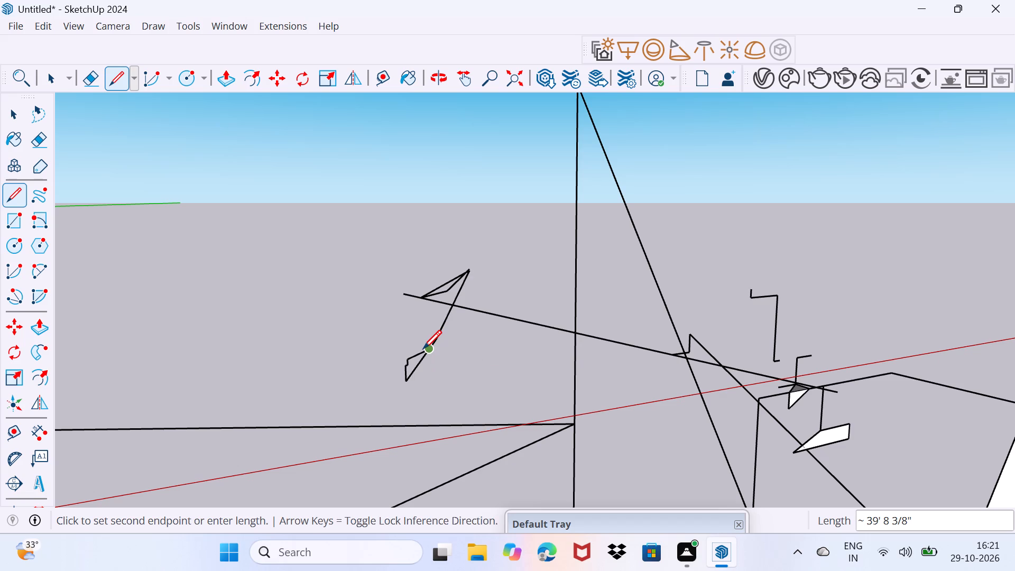
Continue from the small loop with a rising segment and a stepped chain of short drops and rises, ending on the long line.
click(466, 334)
click(474, 348)
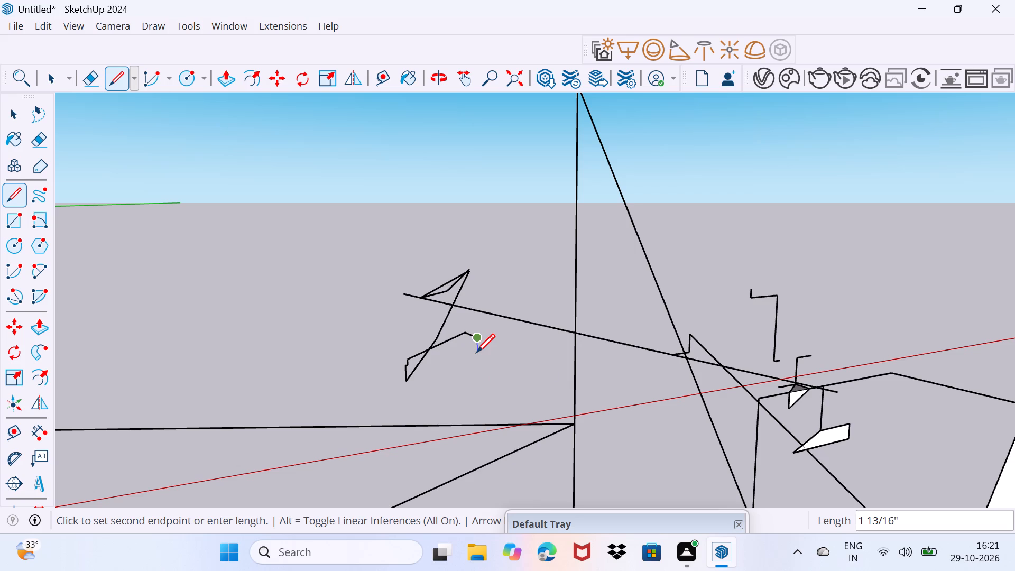
click(476, 352)
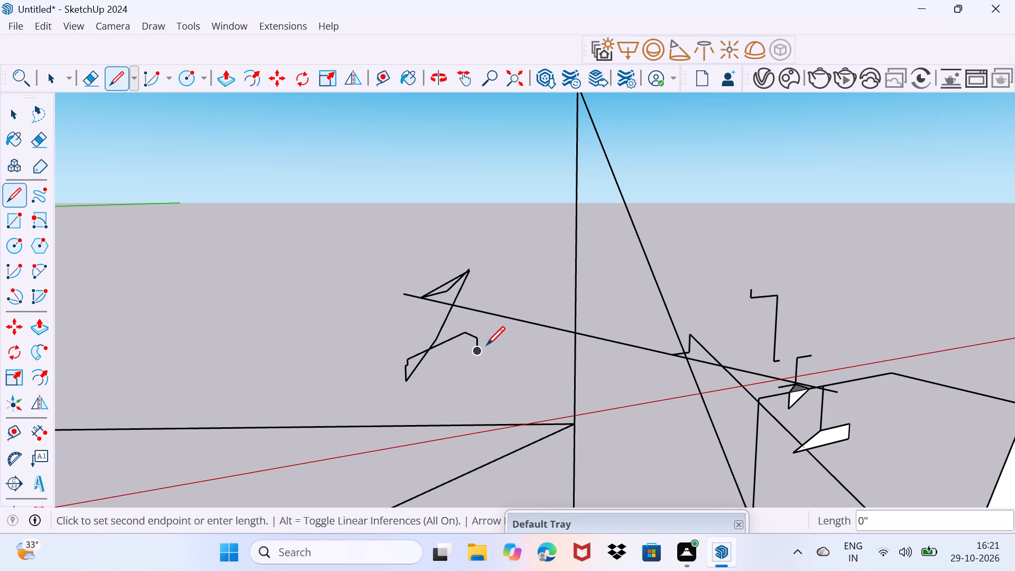
click(486, 345)
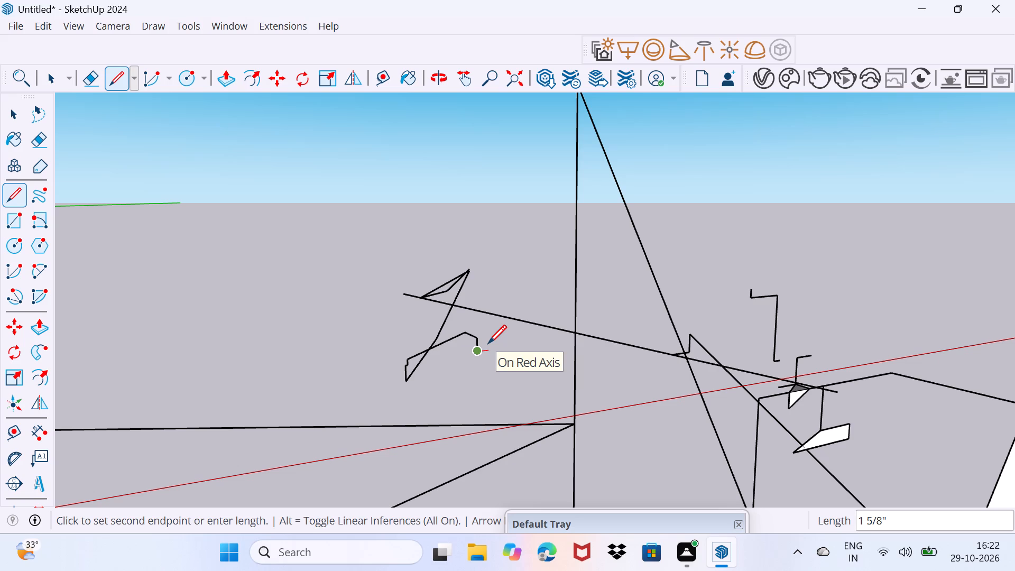
click(488, 343)
click(492, 342)
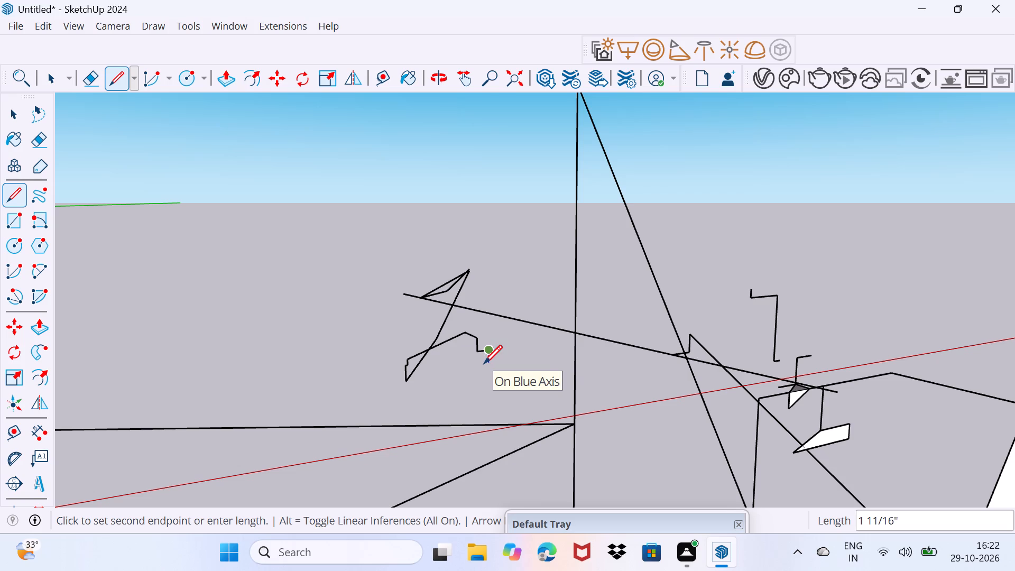
click(479, 364)
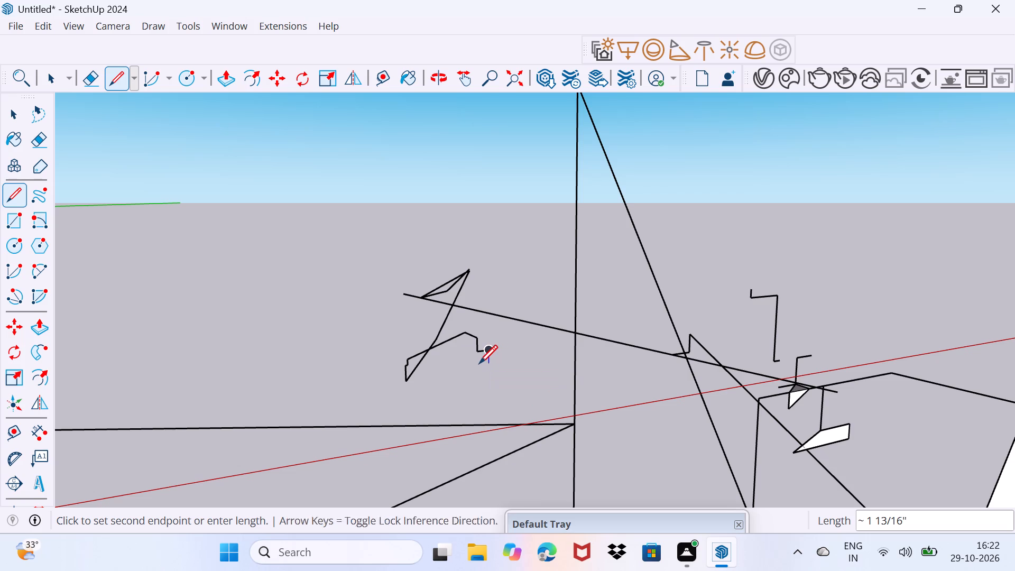
click(501, 341)
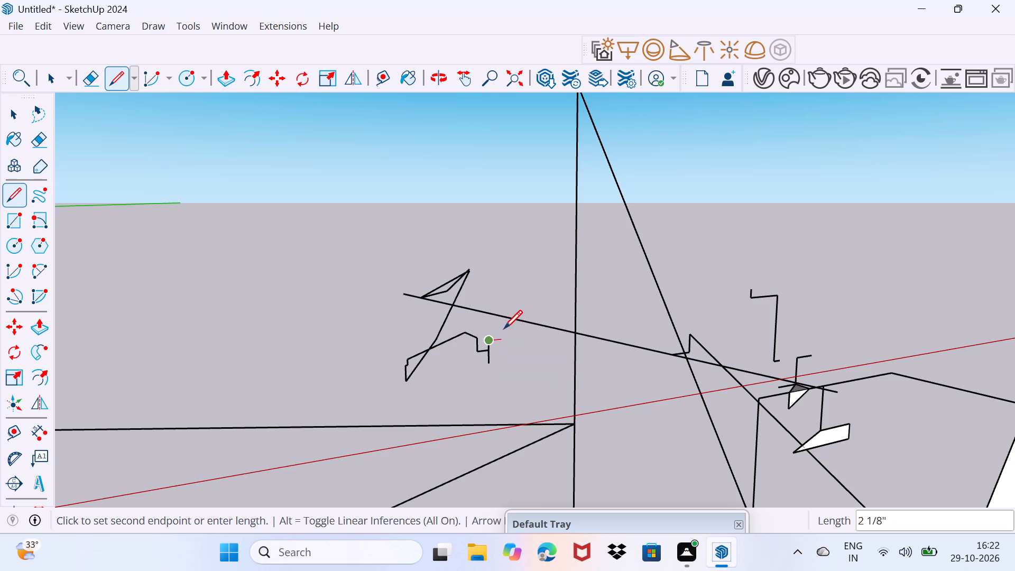
click(504, 328)
click(516, 317)
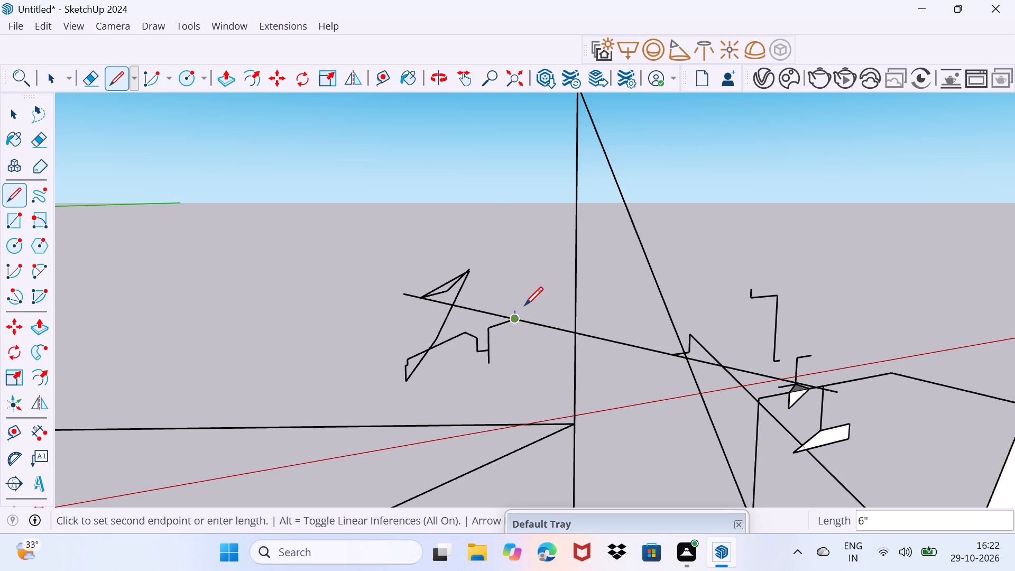
Extend the stepped chain above the long line with a slanted peak, a short drop and a segment crossing the tall vertical edge.
click(525, 305)
click(556, 263)
click(560, 284)
click(565, 283)
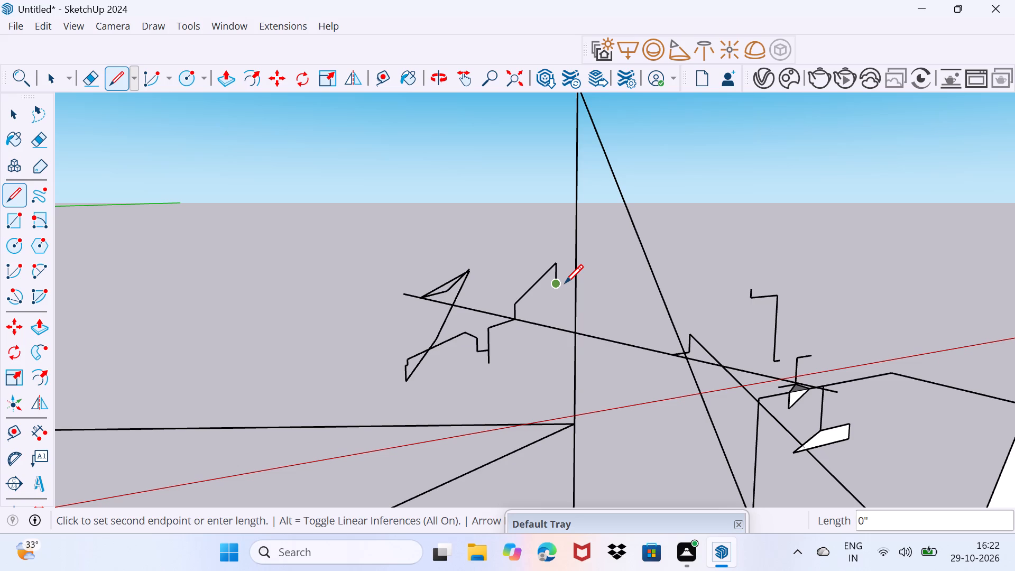
click(565, 283)
click(570, 275)
click(592, 272)
click(602, 295)
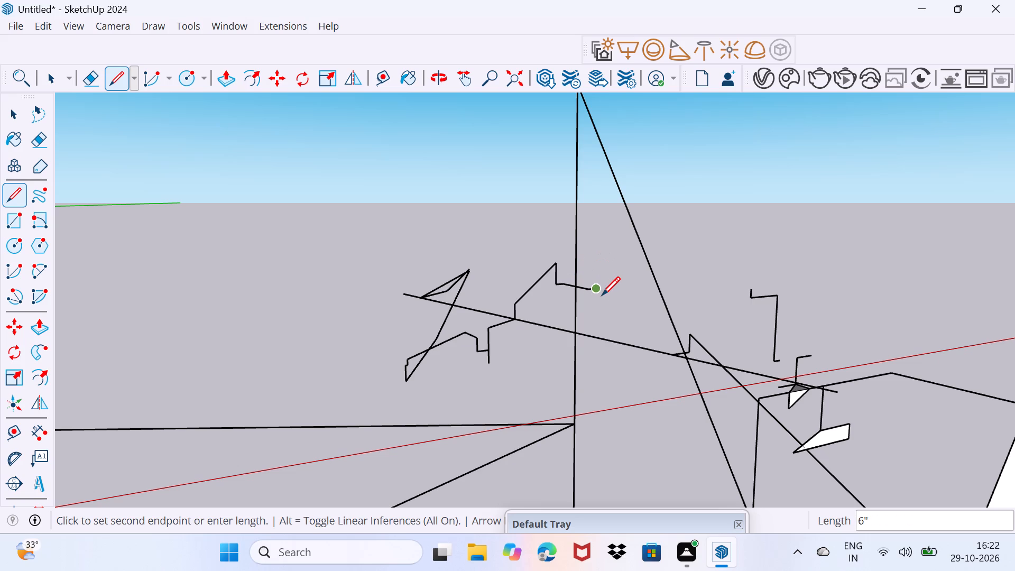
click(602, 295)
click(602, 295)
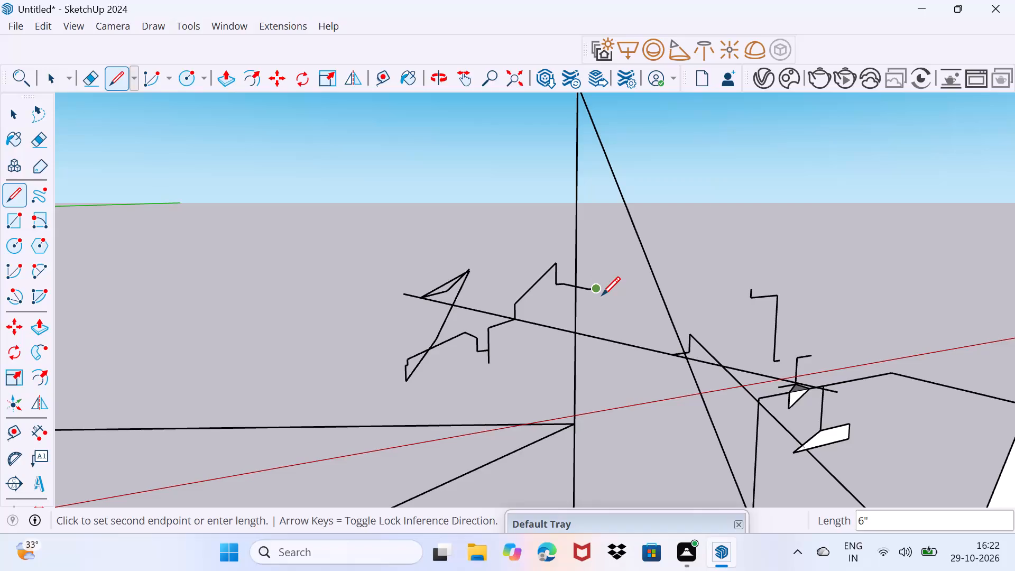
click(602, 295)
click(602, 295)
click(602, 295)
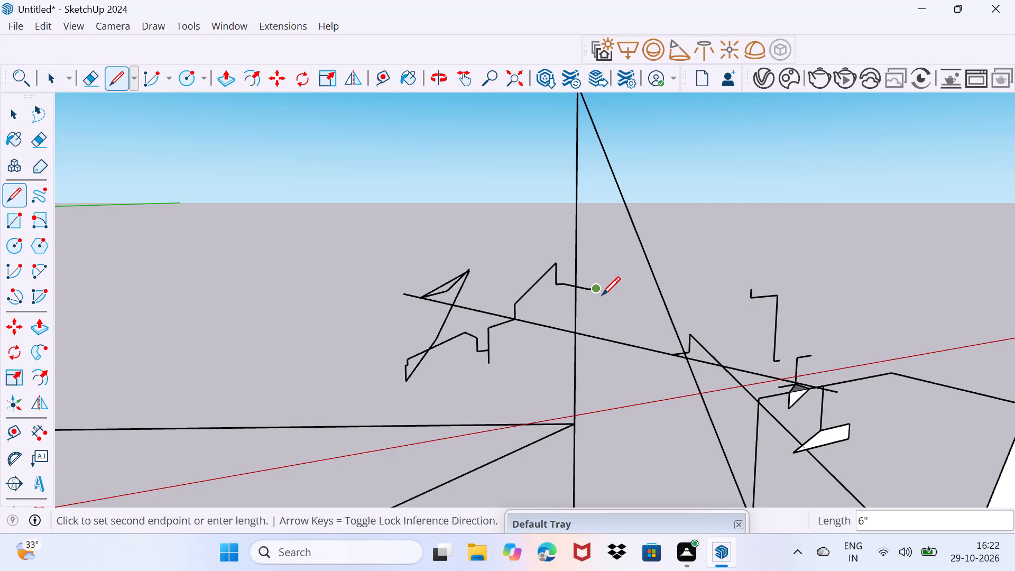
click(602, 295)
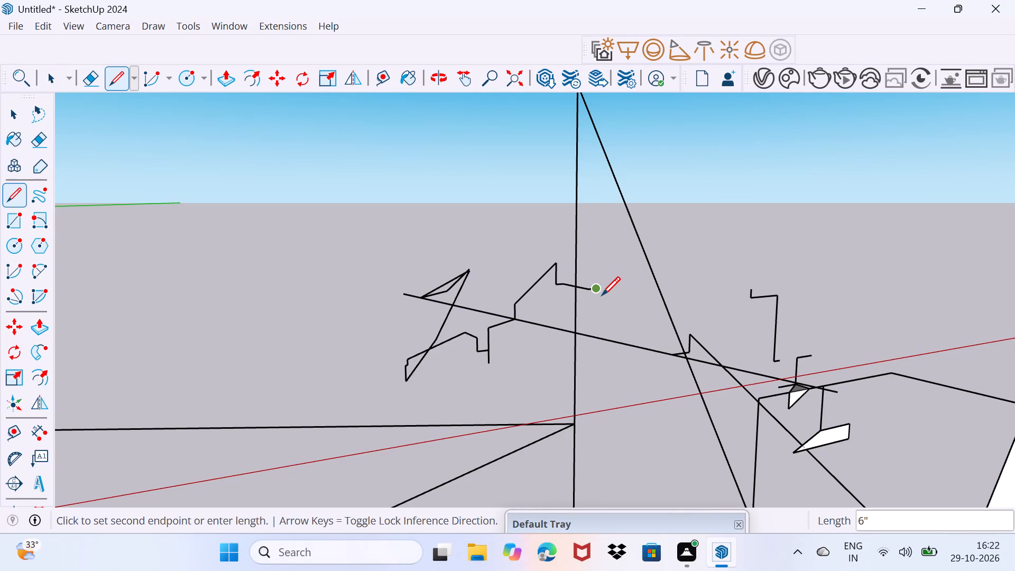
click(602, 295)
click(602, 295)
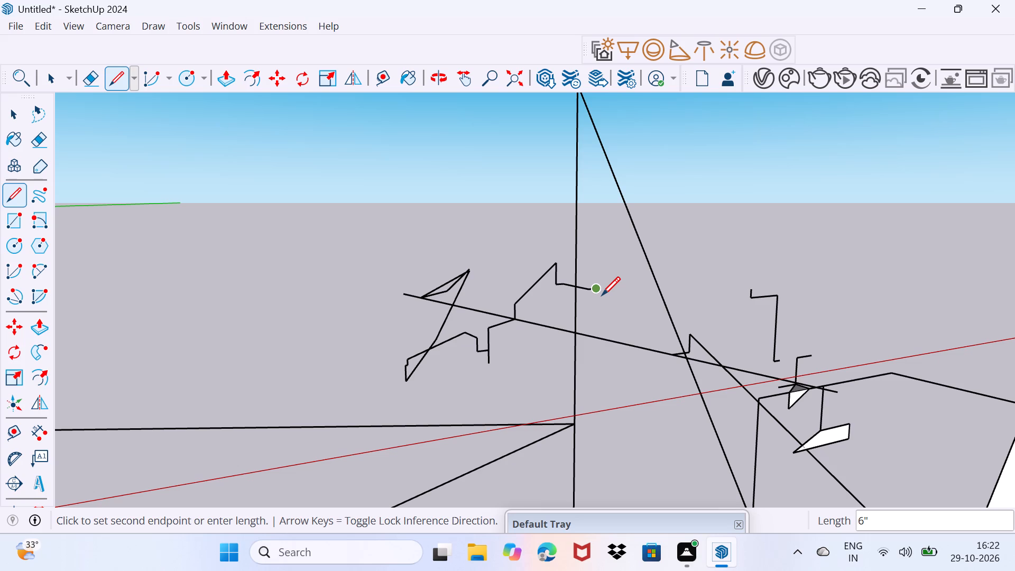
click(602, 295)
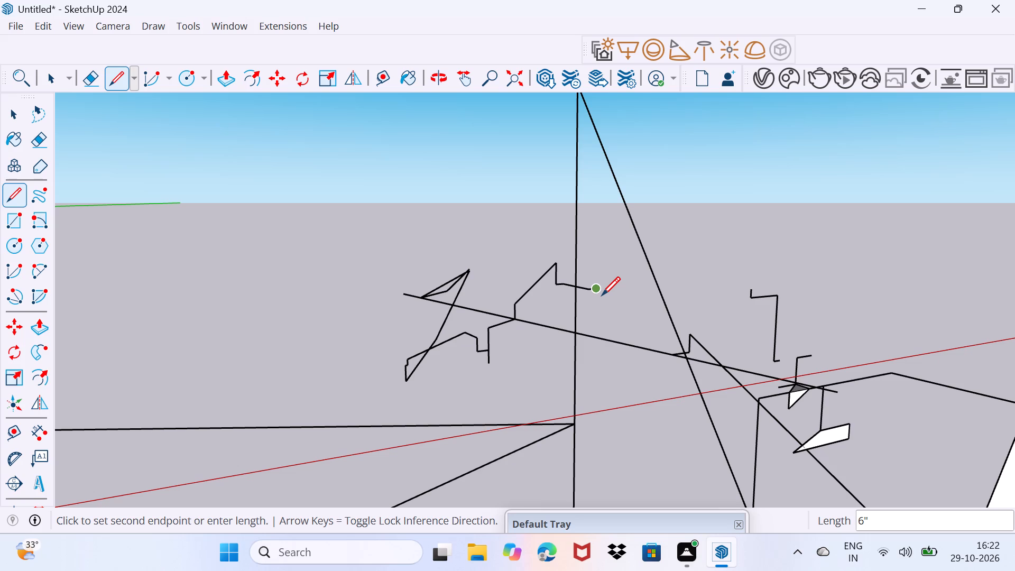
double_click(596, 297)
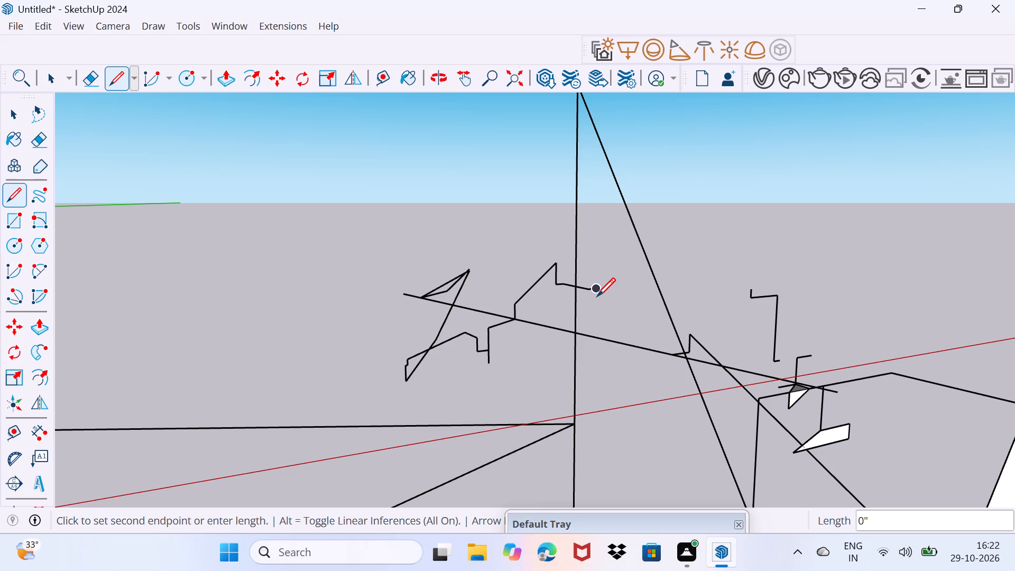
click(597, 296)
Finish the stepped chain with a short rise, a short level segment and a 6" rise near the tall peak's descending edge.
click(613, 276)
click(621, 271)
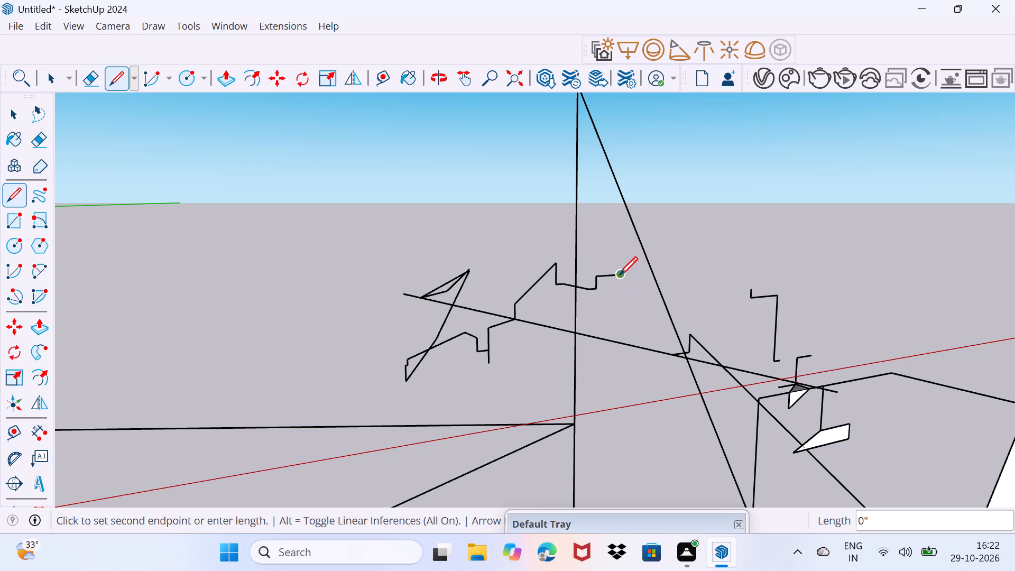
click(619, 275)
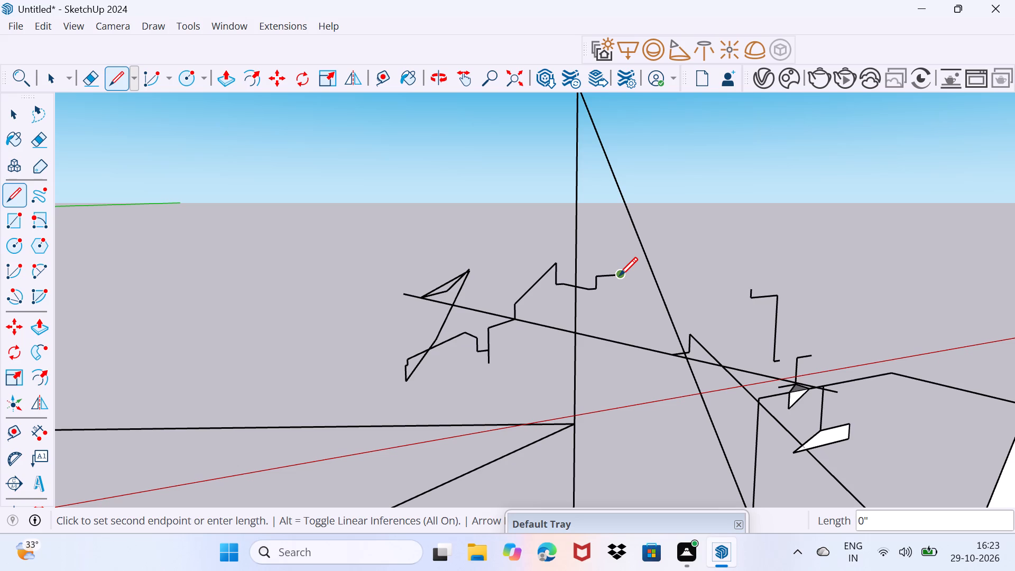
click(619, 275)
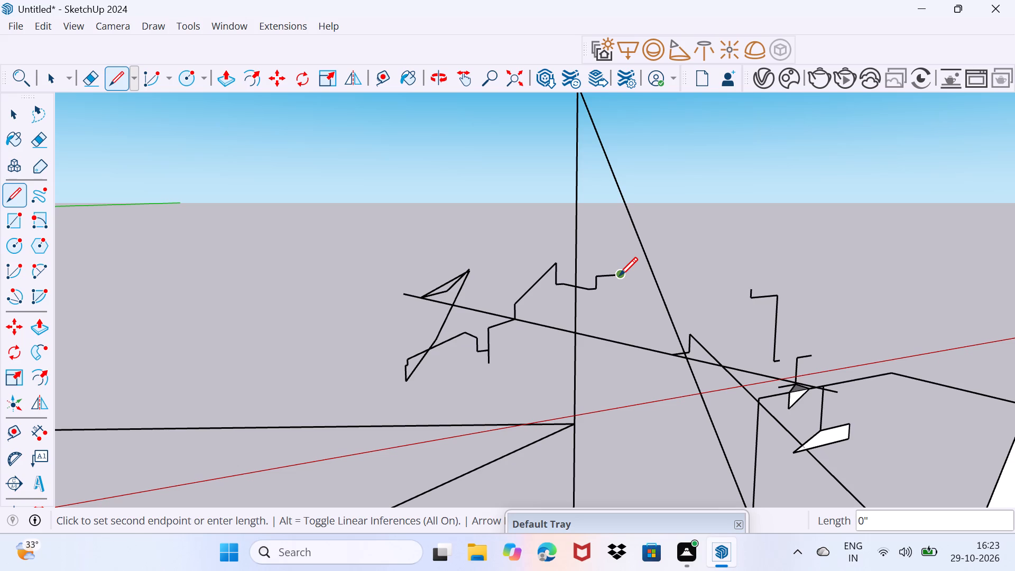
click(619, 275)
click(630, 263)
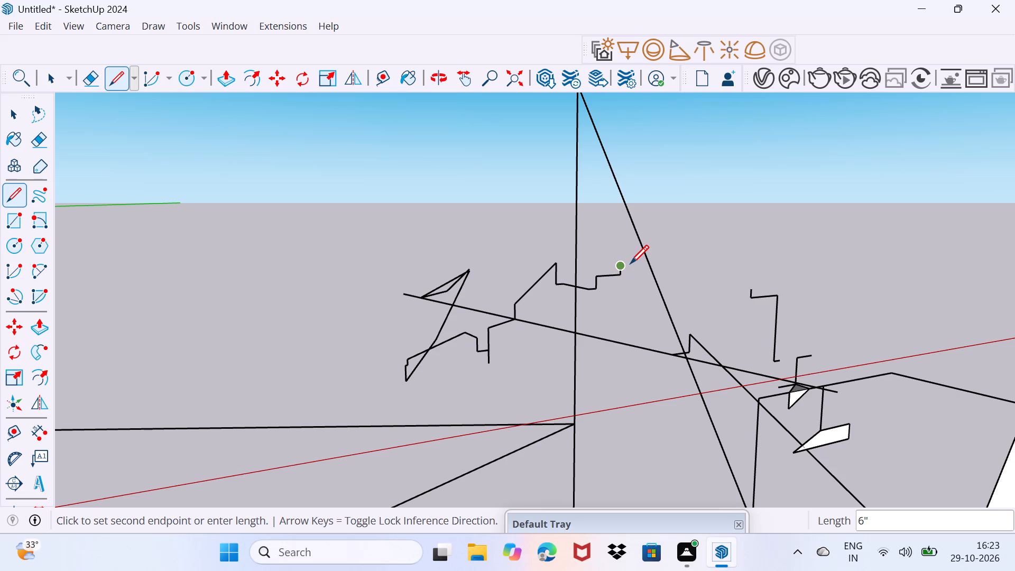
click(630, 263)
click(630, 265)
click(629, 282)
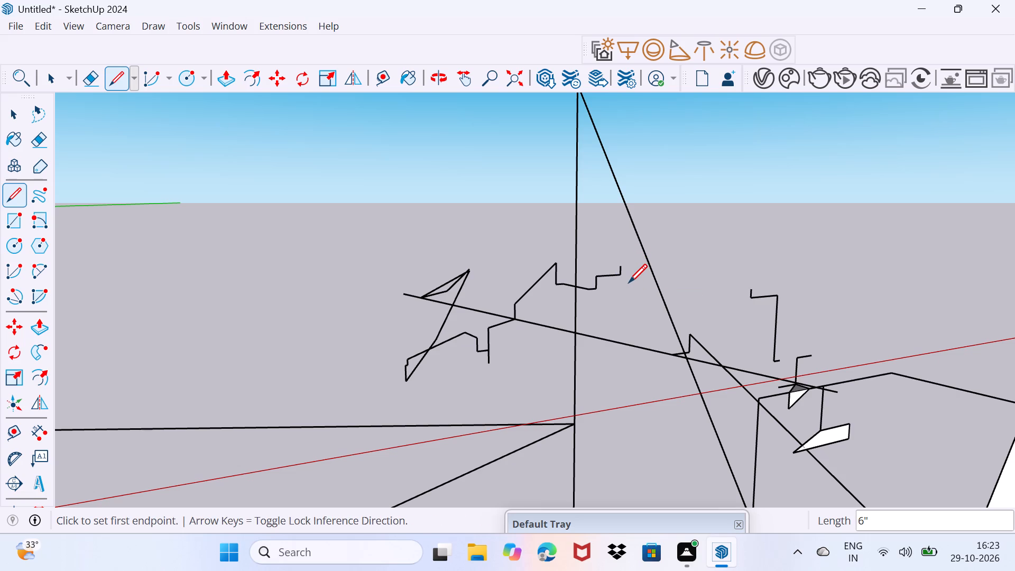
Extend the stepped chain straight down from its last short rise with a vertical drop made of short segments.
click(629, 282)
click(627, 287)
click(627, 287)
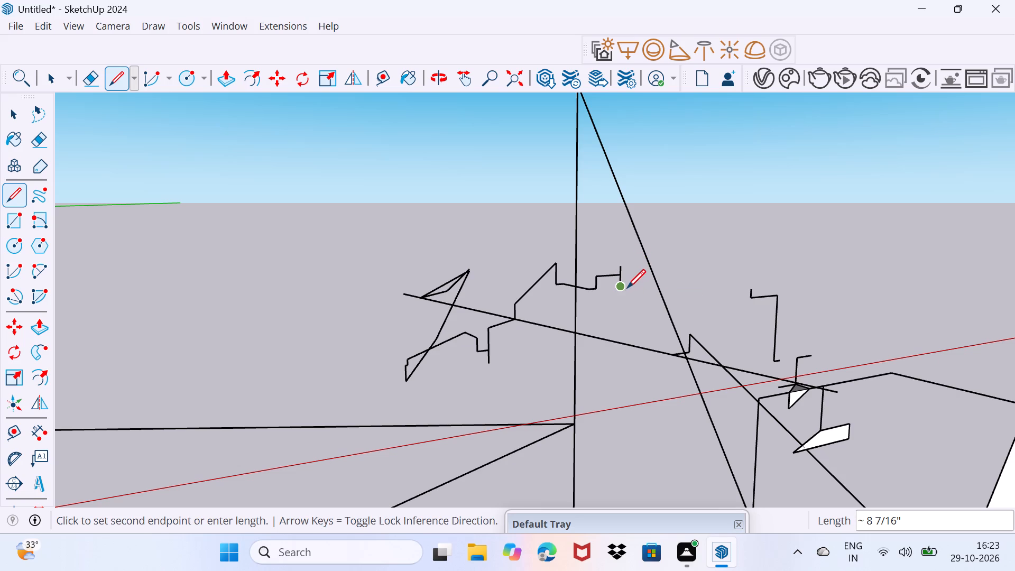
click(625, 293)
click(625, 293)
click(614, 311)
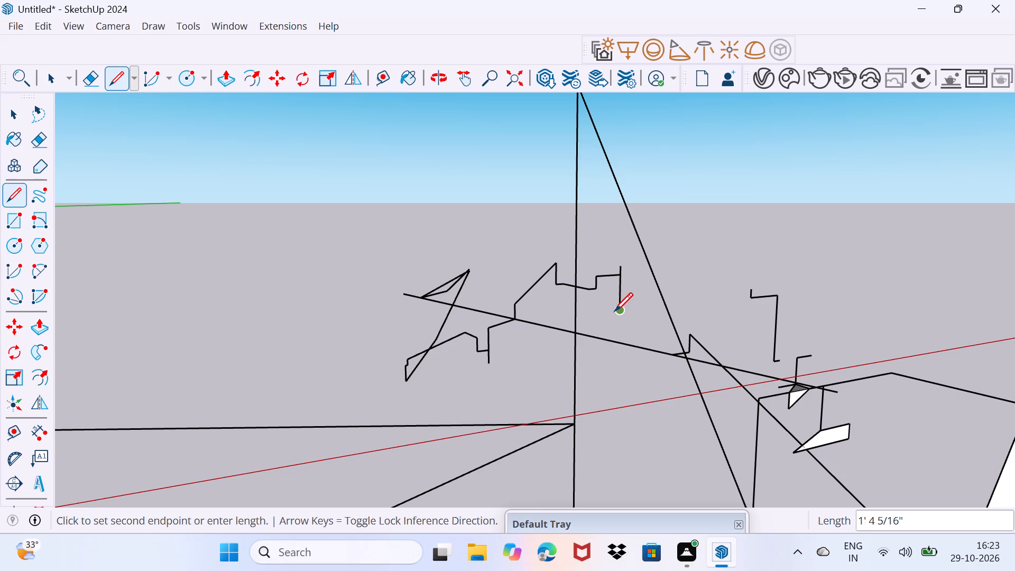
click(614, 311)
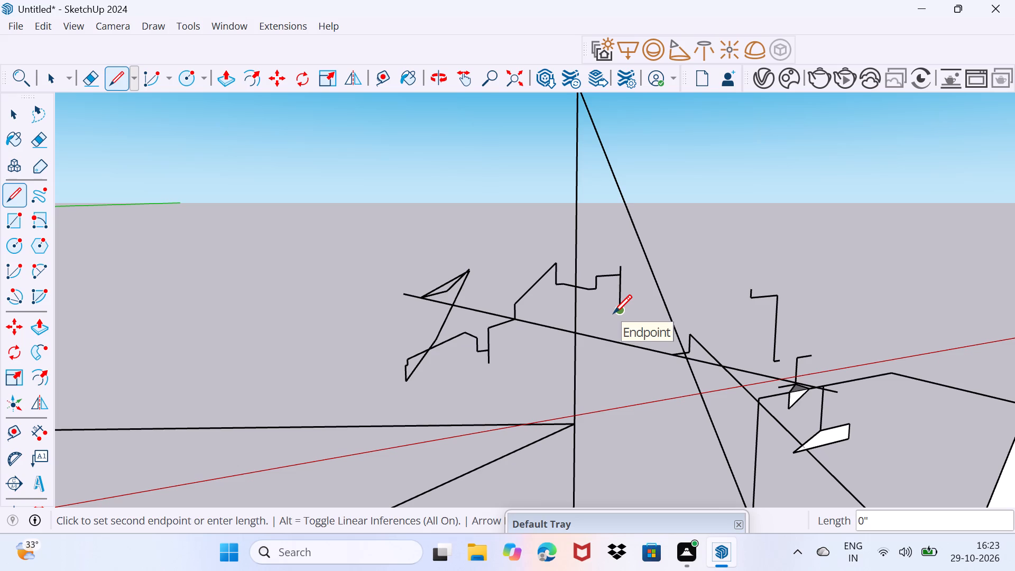
From the foot of the drop, draw a sloping line about 19' 5" long across the tall peak's edge, then a rise about 5' 11" long.
click(613, 313)
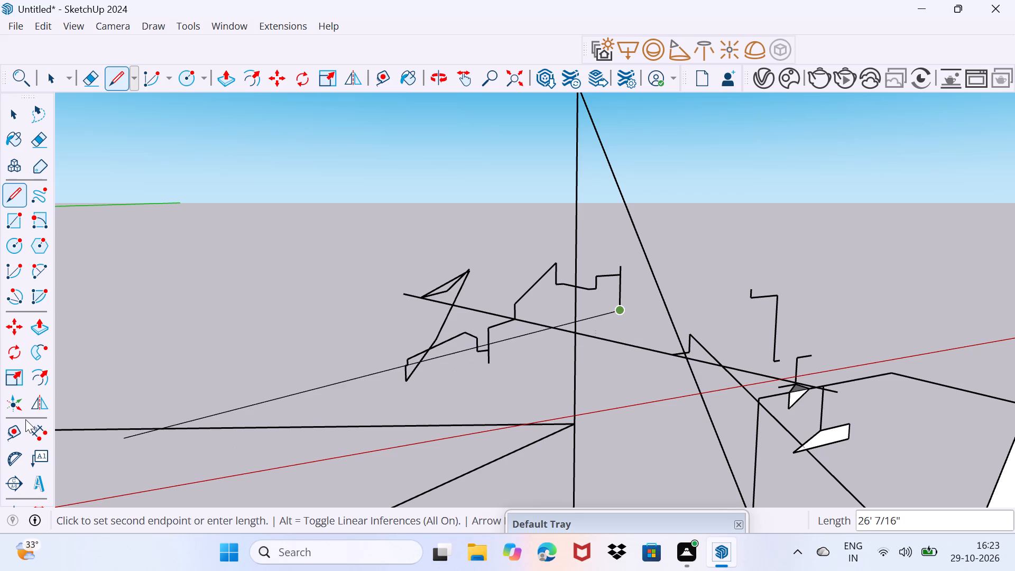
click(837, 415)
click(877, 369)
click(877, 369)
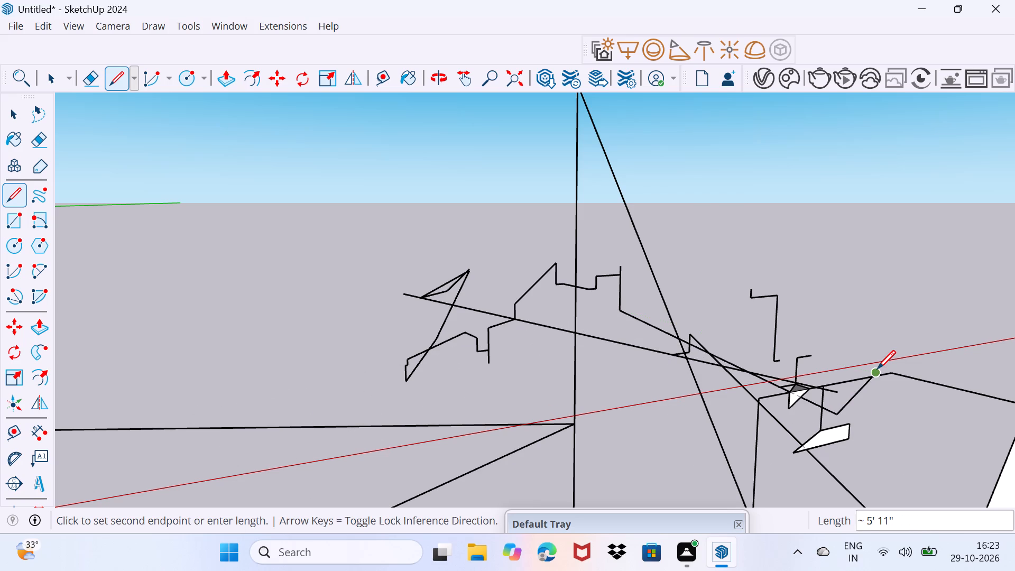
click(877, 369)
click(877, 369)
click(872, 374)
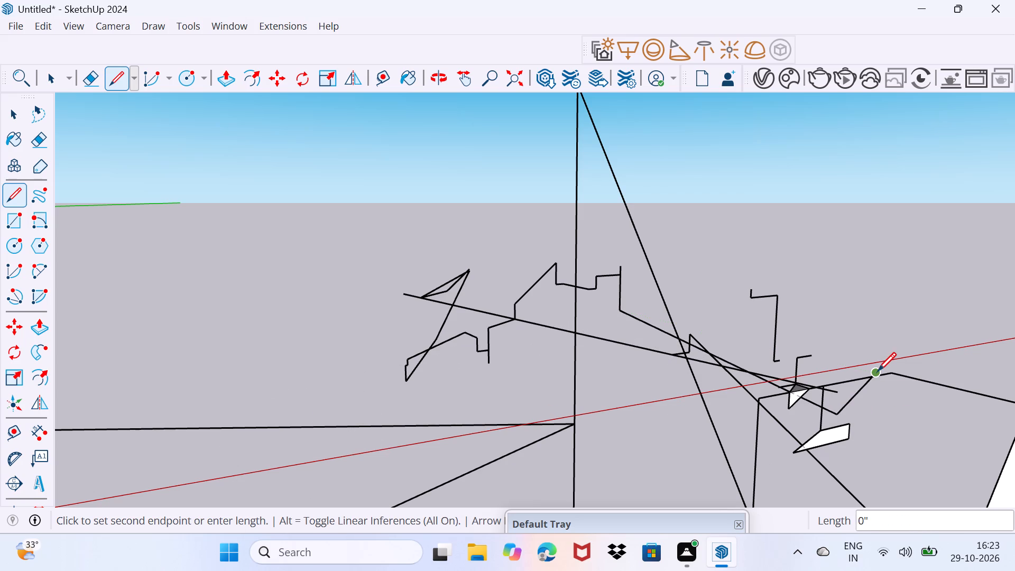
click(878, 371)
click(875, 377)
click(879, 375)
click(876, 378)
Continue from the rise with a gently climbing segment beyond the outline's peak, then a vertical drop about 2' 9" long.
click(898, 369)
click(896, 373)
click(930, 360)
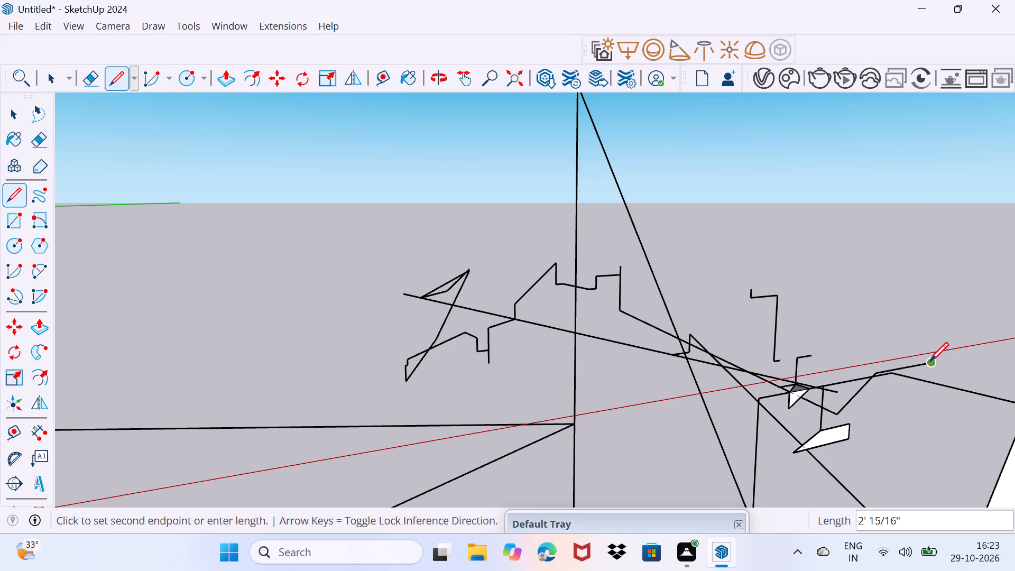
click(915, 430)
click(916, 432)
click(917, 431)
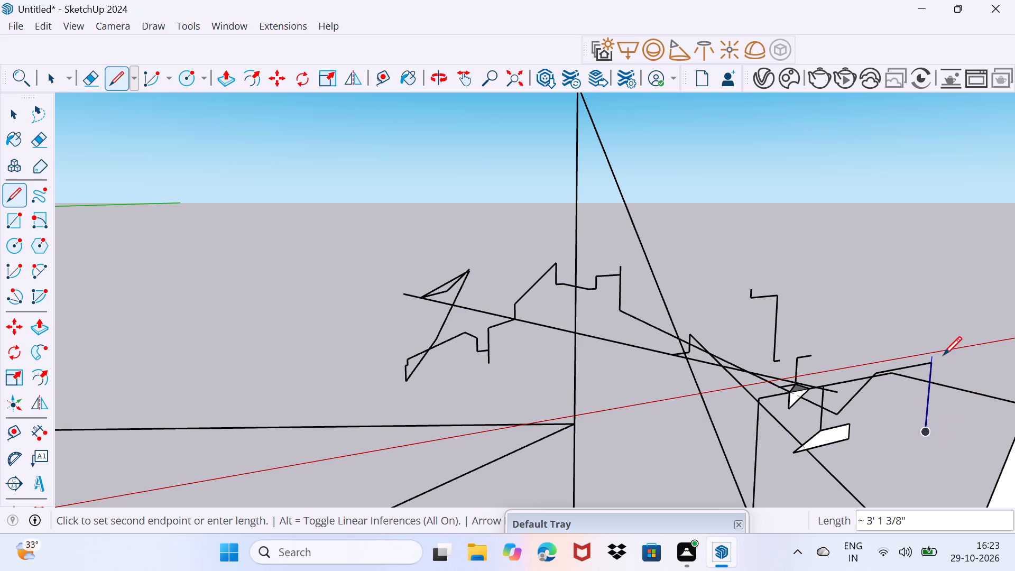
Run the line up about 3' 1" from the drop's foot, bend it back toward the loose step shape, and finish with a short drop and slanted rise.
drag(943, 347, 945, 342)
click(914, 311)
click(824, 296)
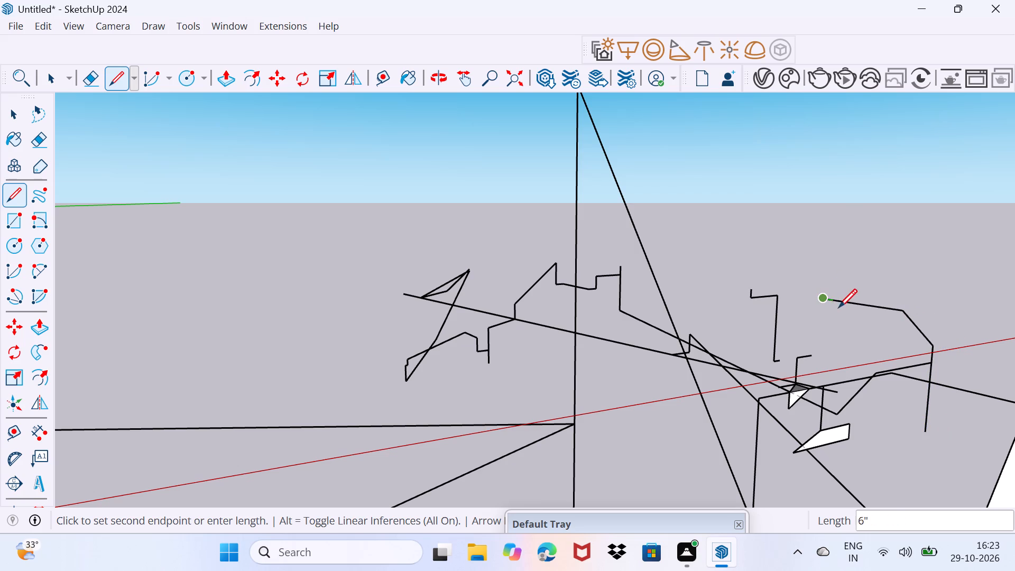
click(843, 315)
click(847, 277)
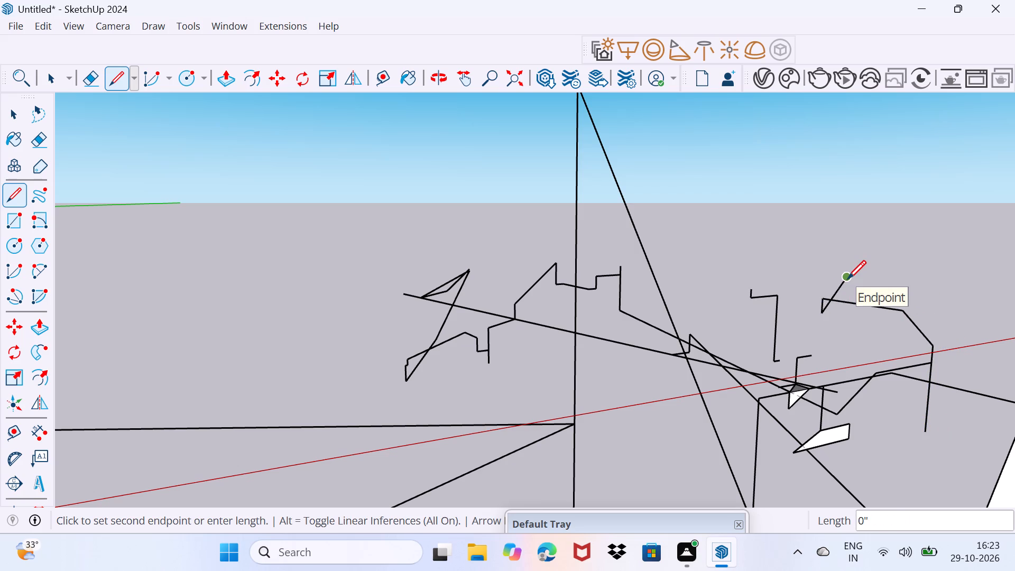
Add a short 6" segment at the slanted rise's tip and start a vertical line downward from its end.
click(847, 279)
click(834, 284)
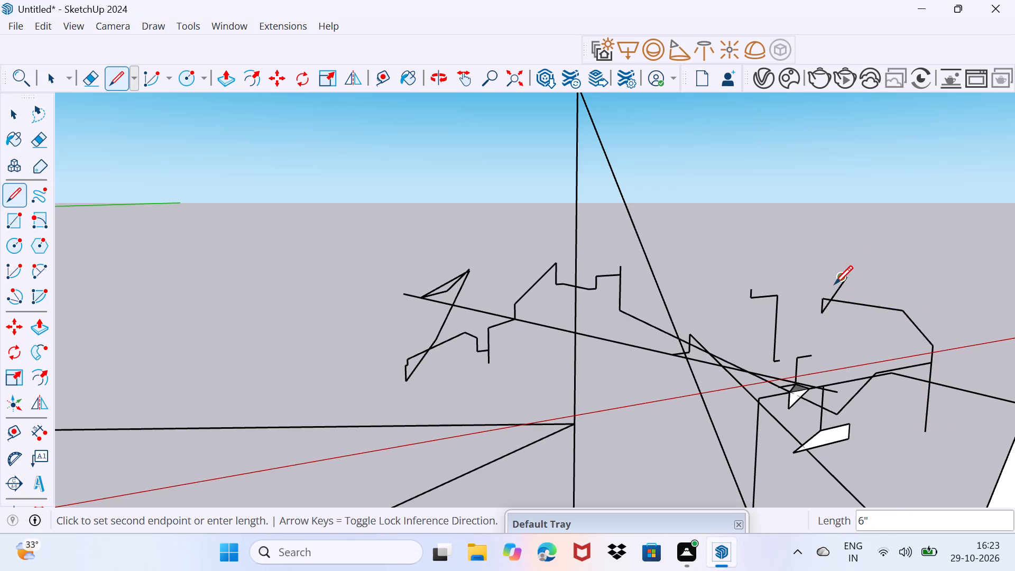
click(841, 275)
click(841, 275)
click(829, 280)
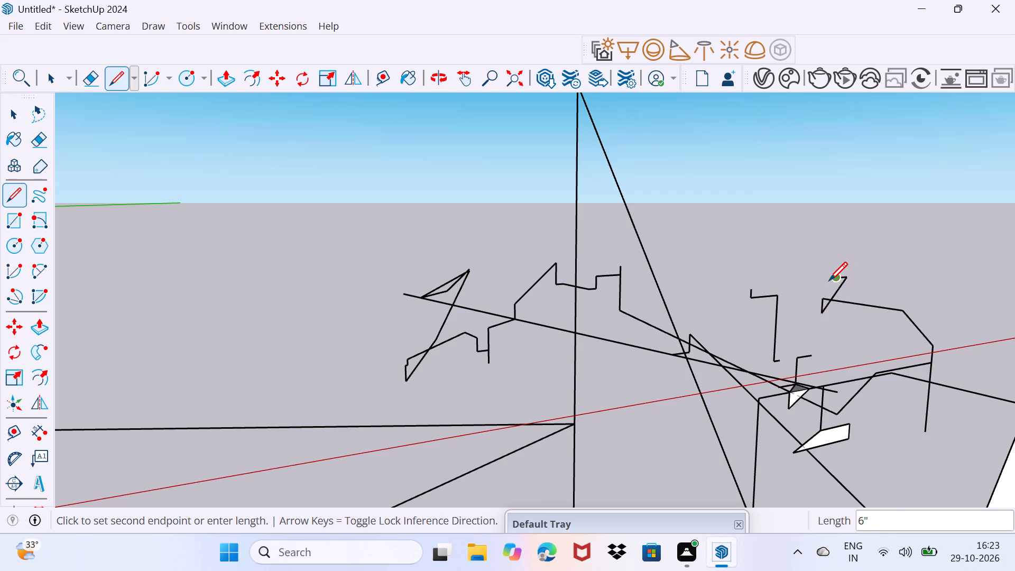
click(831, 278)
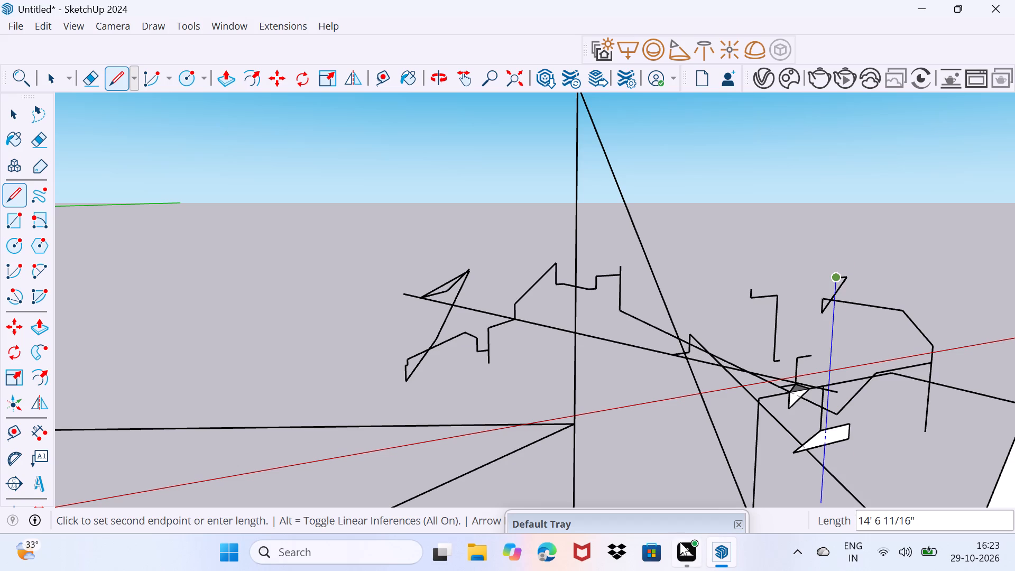
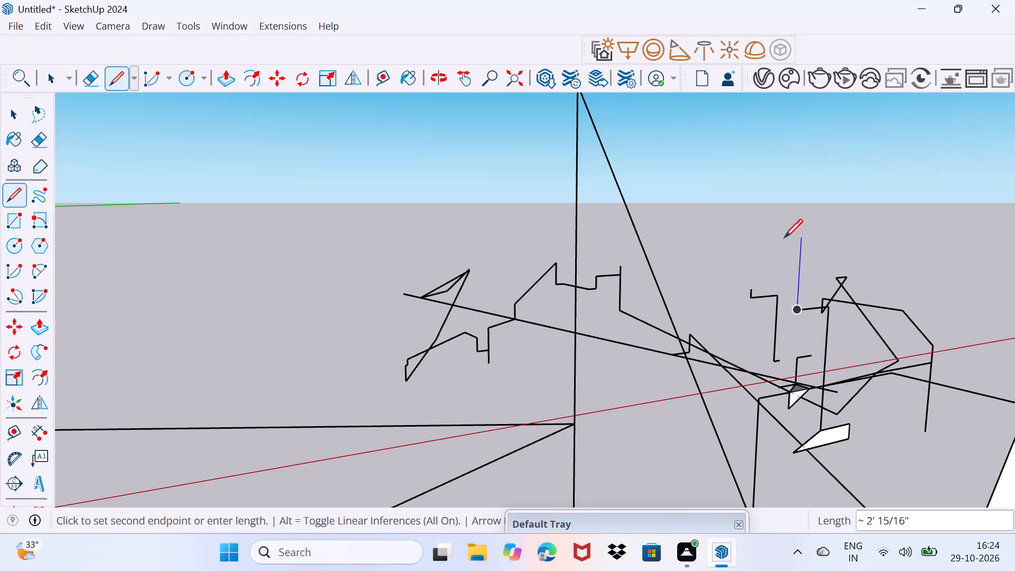
Finish the vertical line at about 2' 1", then add a short sideways jog, a rising diagonal and a short drop.
click(784, 237)
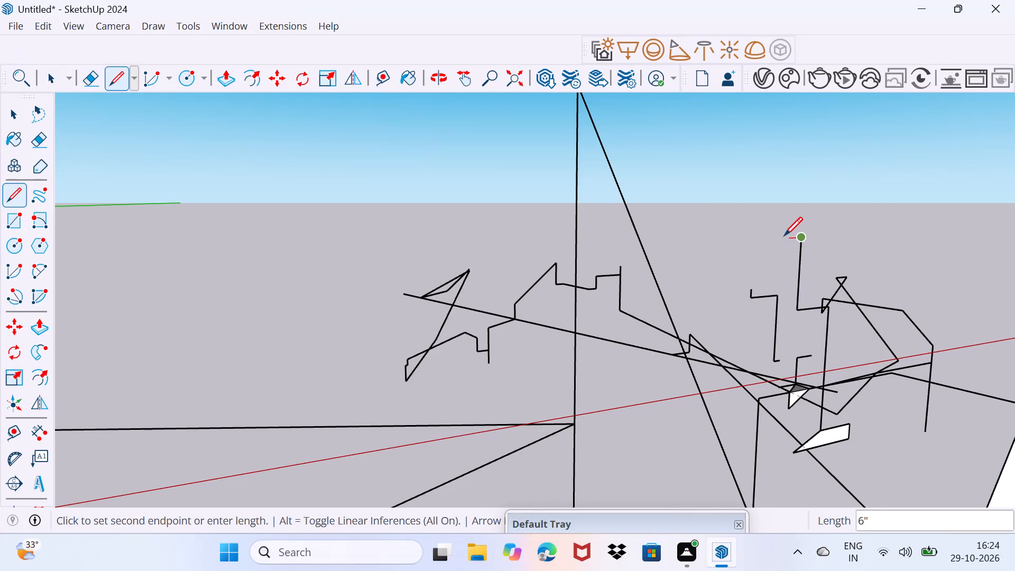
click(784, 235)
click(848, 192)
click(842, 209)
click(844, 199)
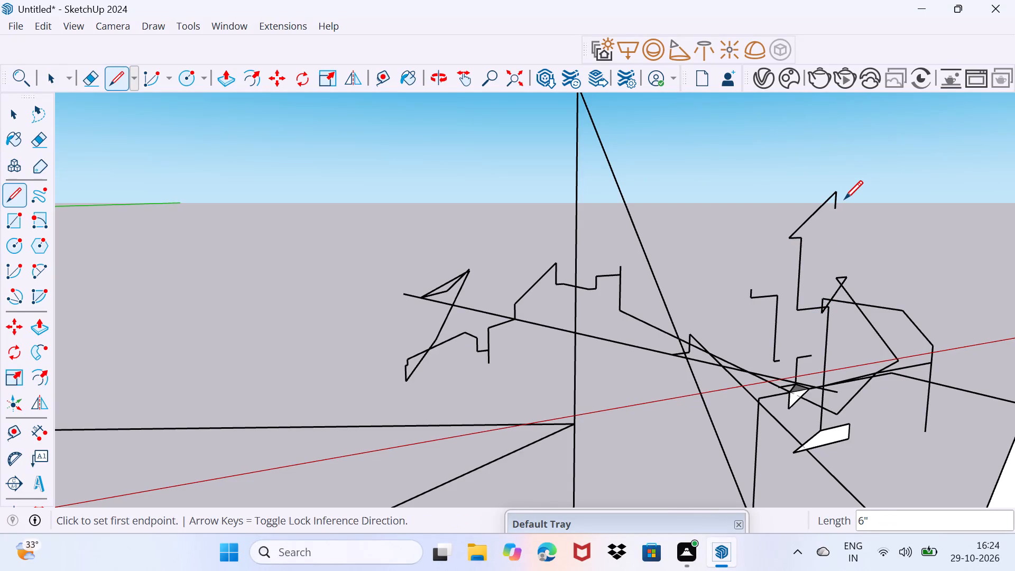
Extend the outline from the diagonal's upper end with a short vertical line and a short horizontal tread.
click(843, 202)
click(843, 202)
click(851, 187)
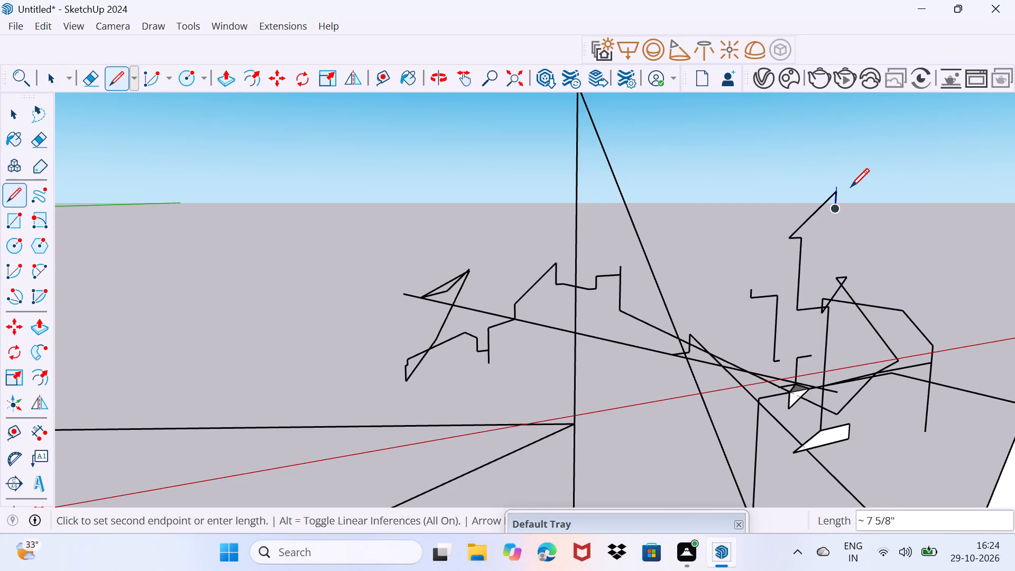
click(848, 192)
click(848, 192)
click(851, 189)
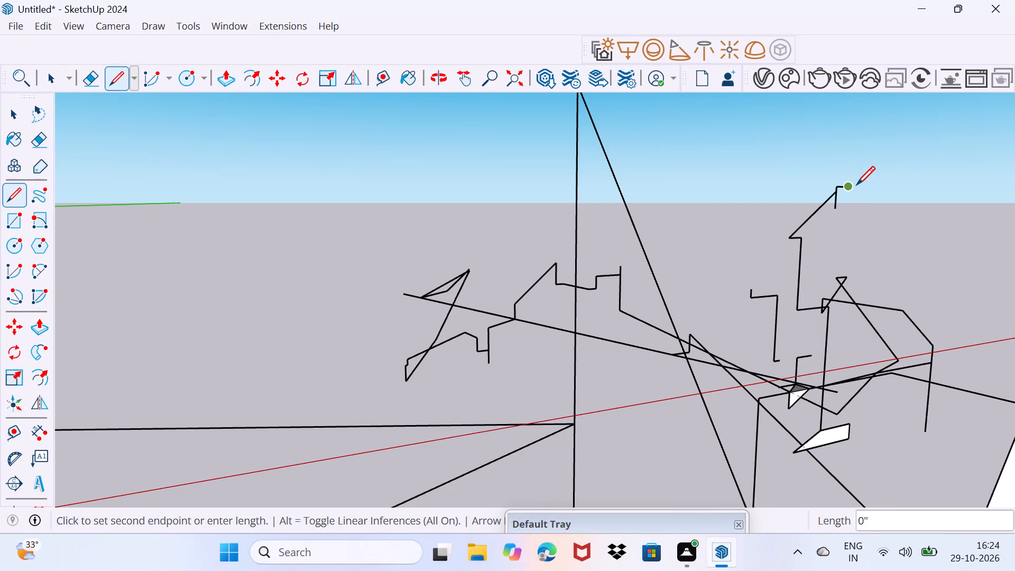
click(856, 185)
click(856, 185)
click(855, 188)
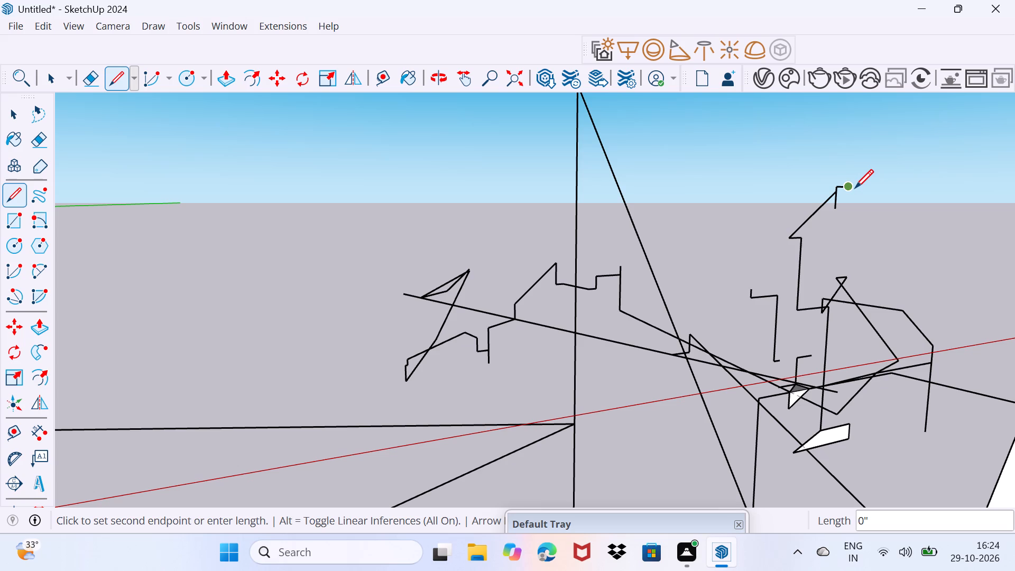
click(855, 188)
click(855, 187)
click(860, 181)
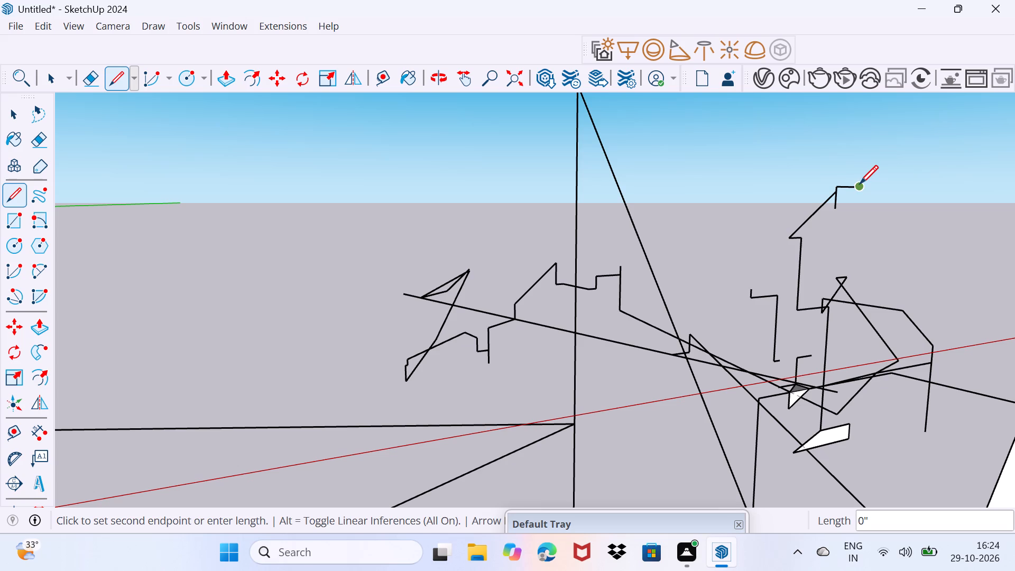
Add a second stair-like step to the outline with a short rise and a longer horizontal tread.
click(860, 183)
click(875, 169)
click(873, 171)
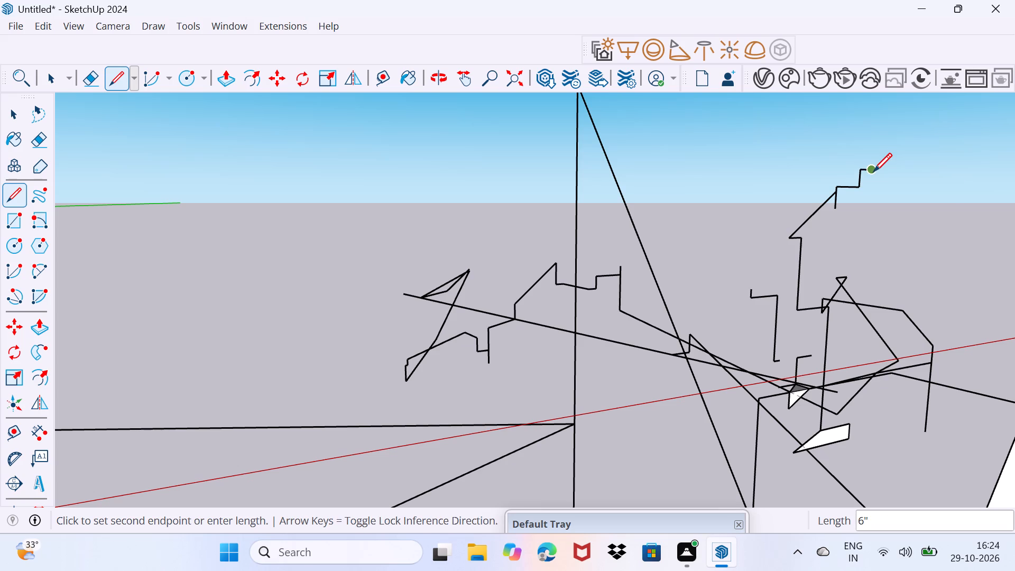
click(873, 171)
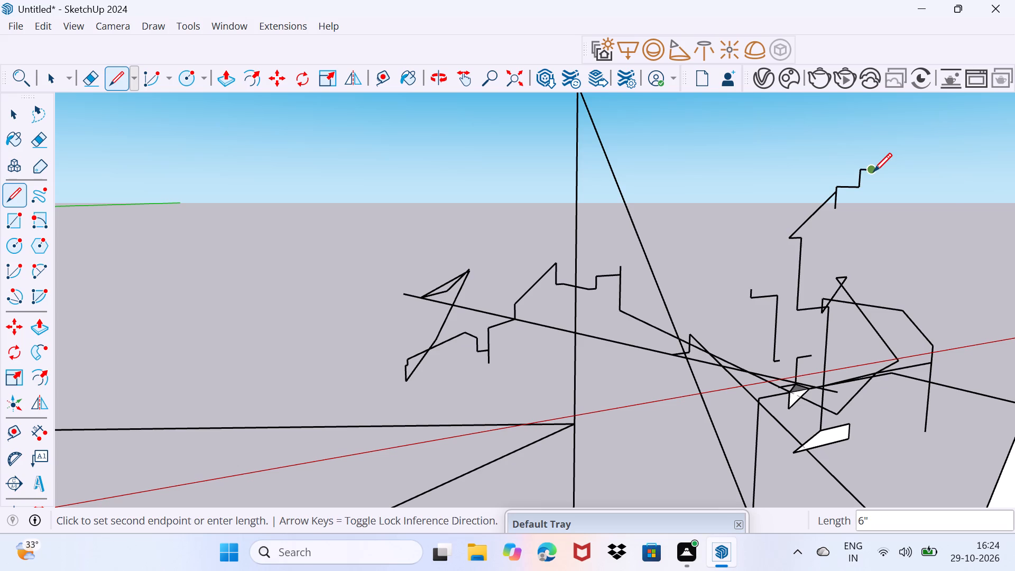
click(877, 170)
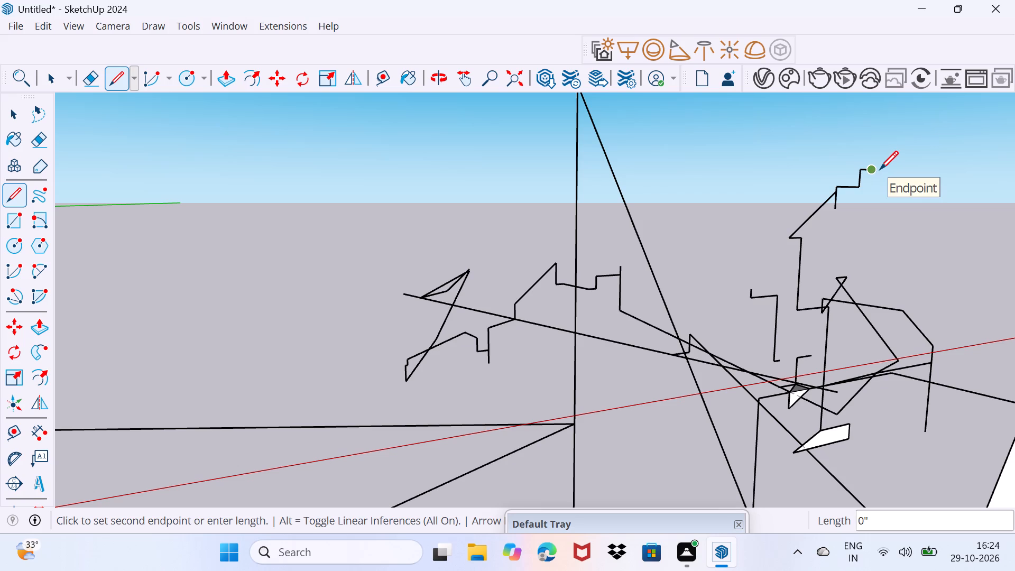
click(880, 169)
click(894, 165)
click(892, 168)
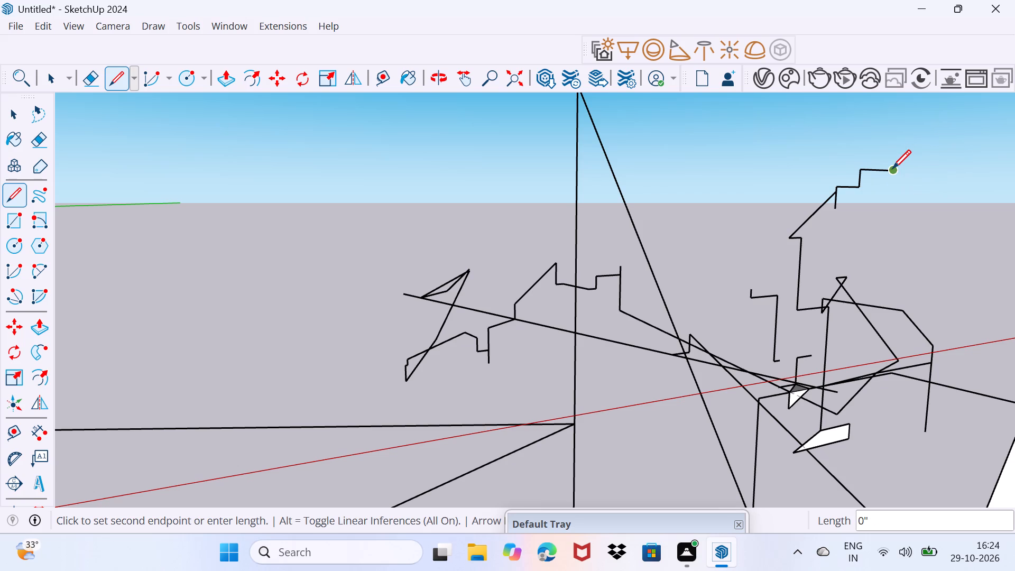
click(896, 168)
click(896, 168)
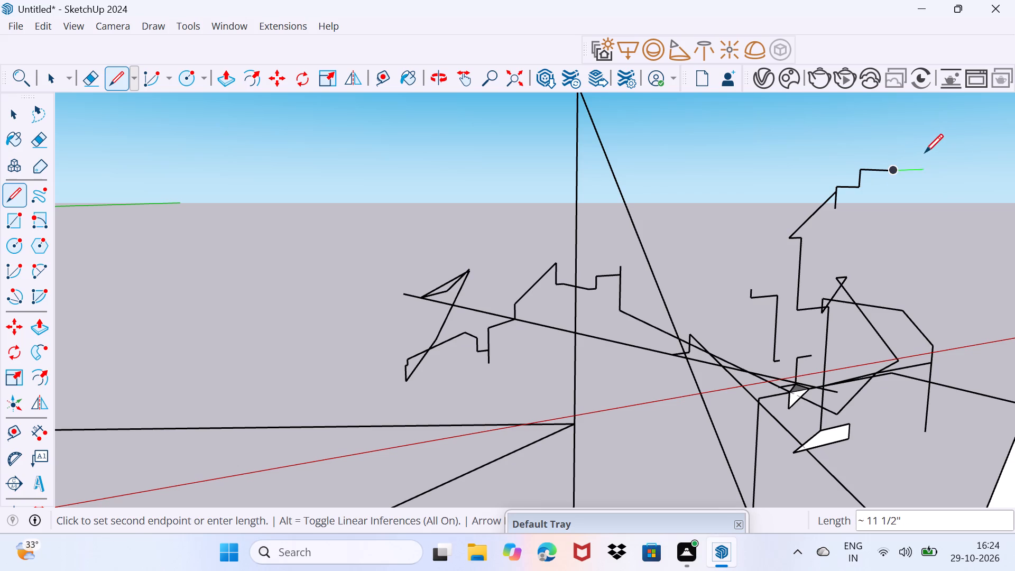
Draw a long diagonal from the upper tread's end down to the bracket-shaped line, and continue it to the long sloping line.
click(776, 316)
click(717, 320)
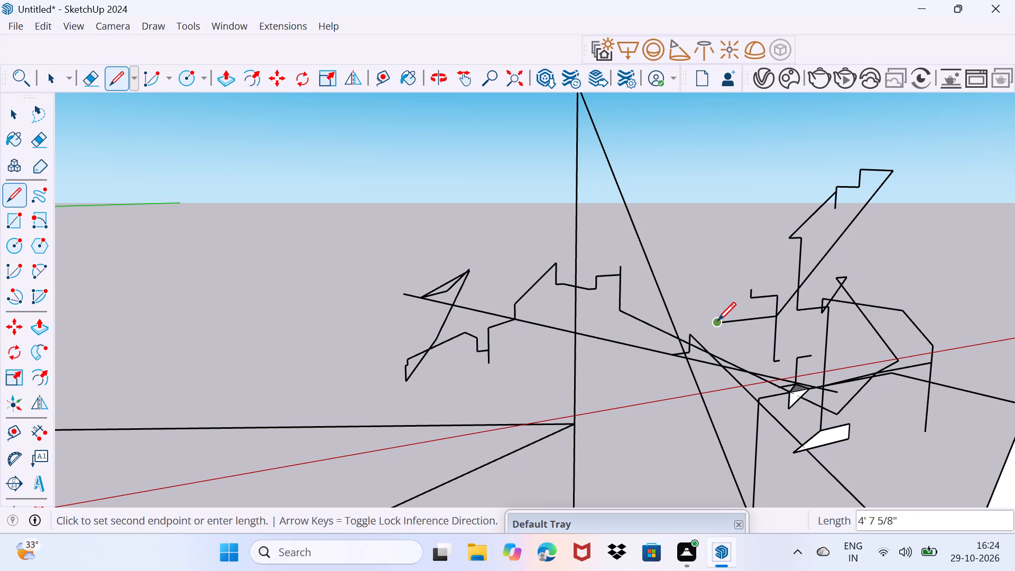
click(712, 320)
click(712, 323)
click(583, 319)
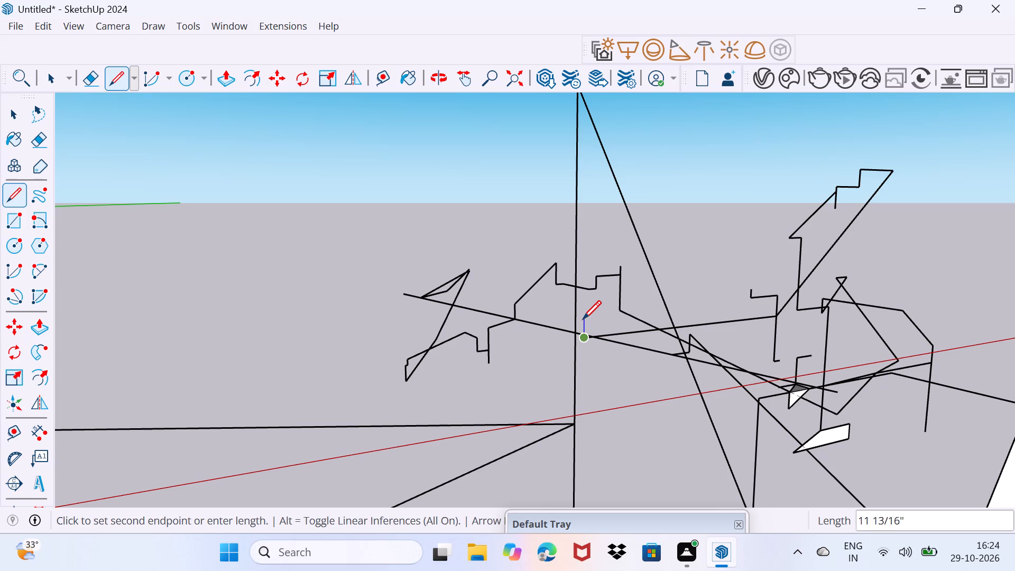
Draw a vertical edge about 1' high from that end, followed by a long upper edge above the lower line.
click(594, 315)
click(641, 303)
click(653, 303)
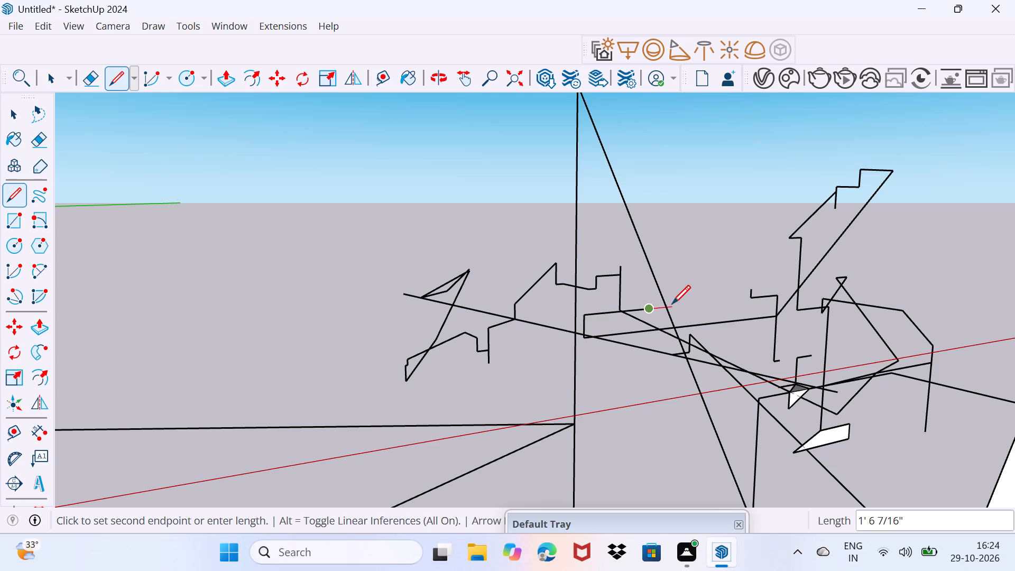
click(672, 303)
click(670, 307)
click(708, 299)
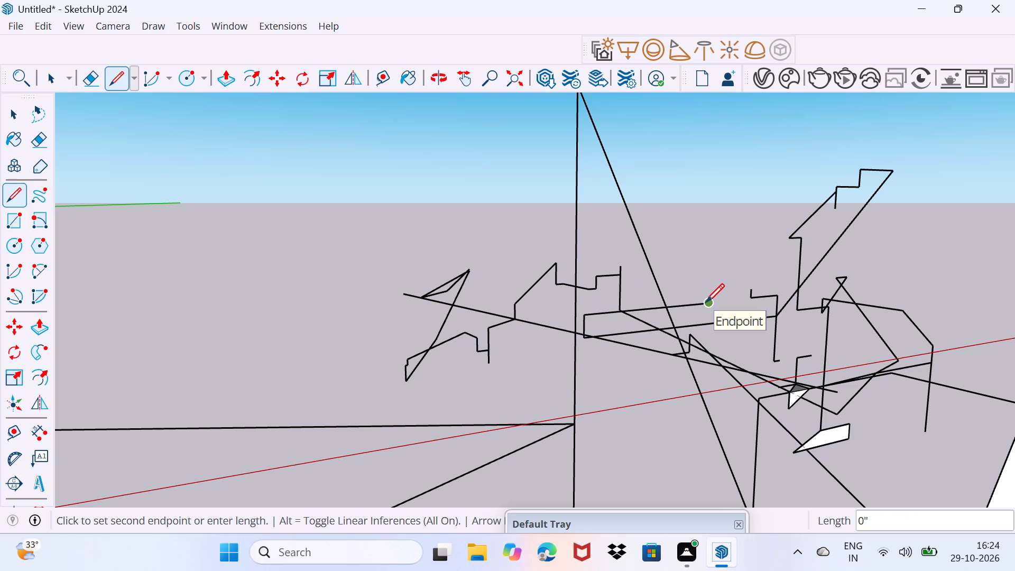
Draw a diagonal line rising from the upper edge's end and bring it back down past that edge.
click(706, 302)
click(754, 270)
click(693, 317)
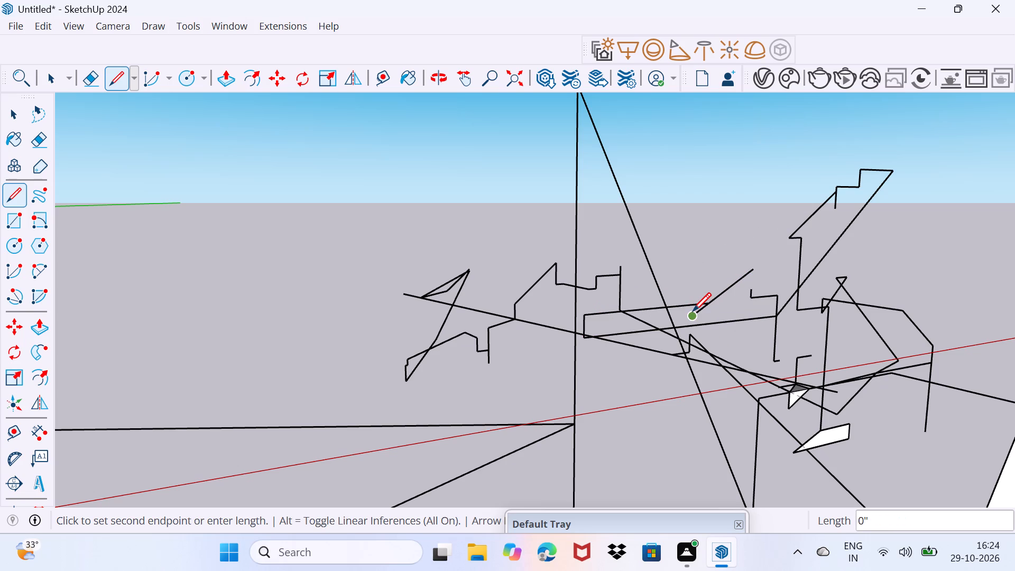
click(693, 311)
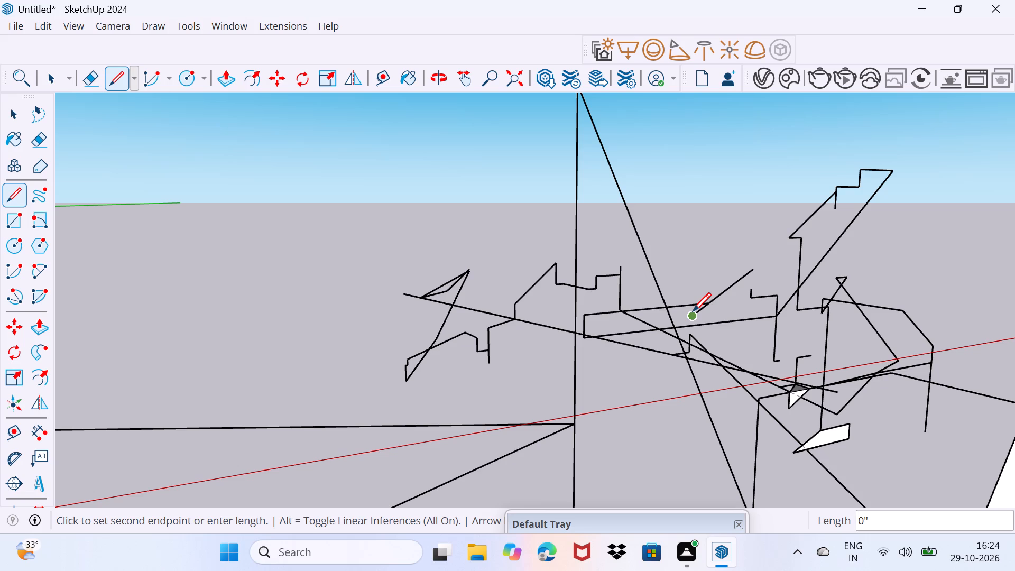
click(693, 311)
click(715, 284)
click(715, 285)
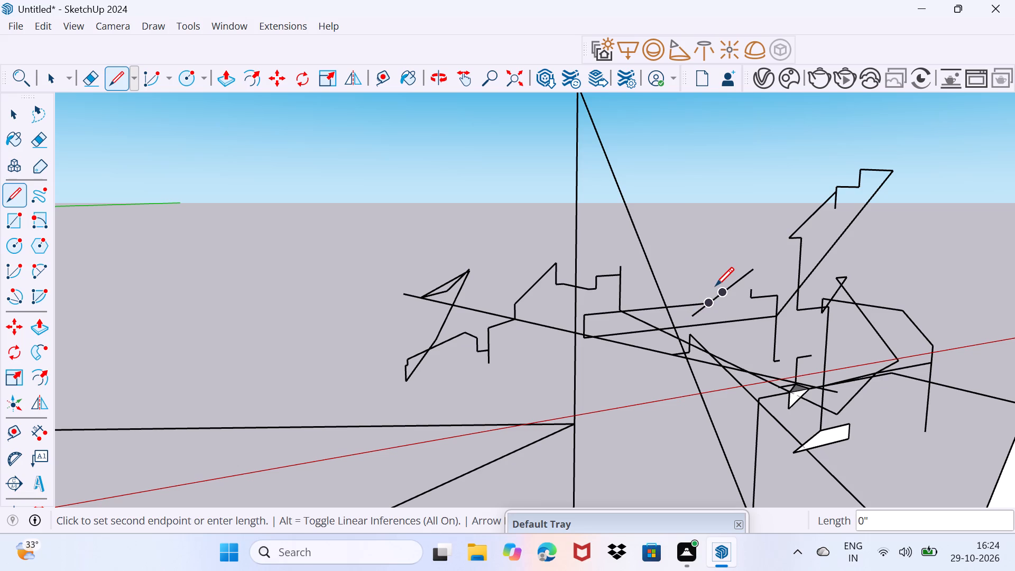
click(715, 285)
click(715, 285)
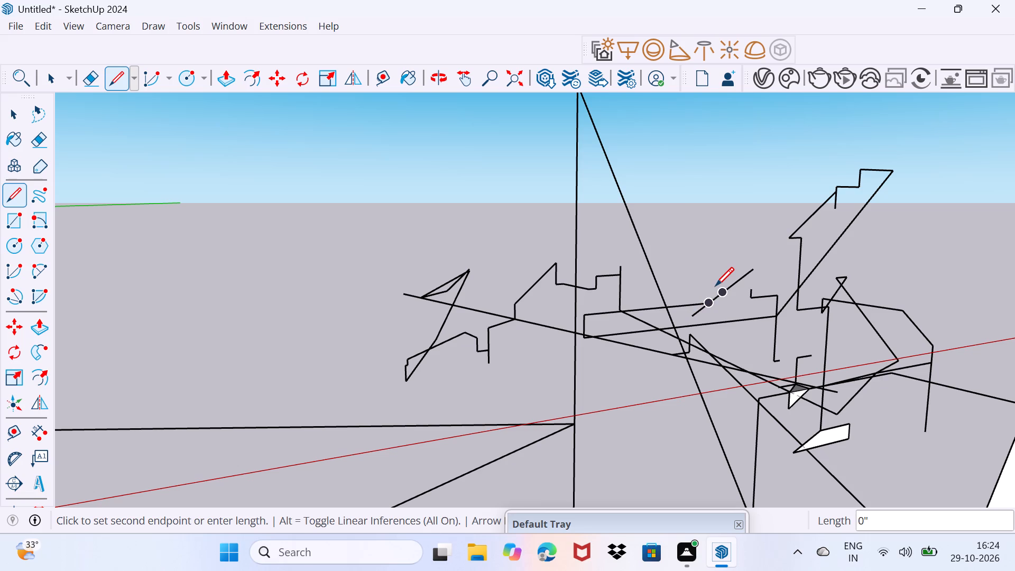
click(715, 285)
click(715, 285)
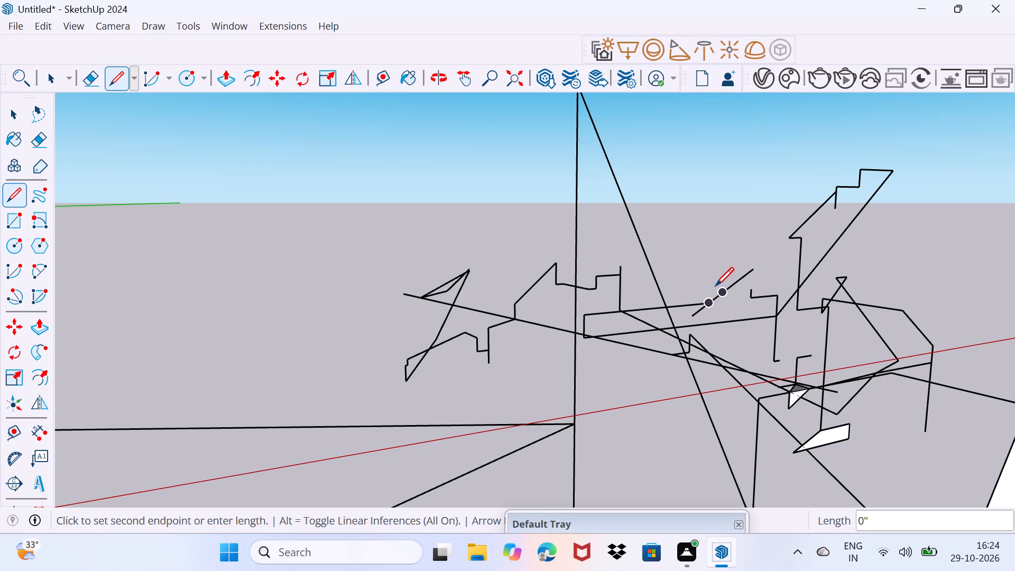
Draw a short line meeting the diagonal, and connect it down to the long lower edge with a line about 2' 3" long.
click(718, 284)
click(717, 292)
click(718, 291)
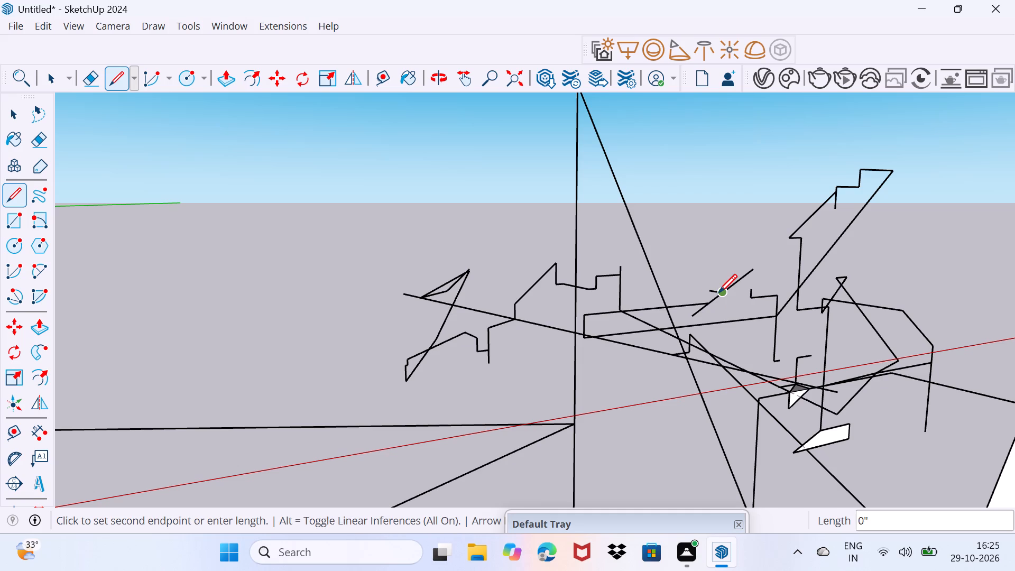
click(718, 292)
click(722, 289)
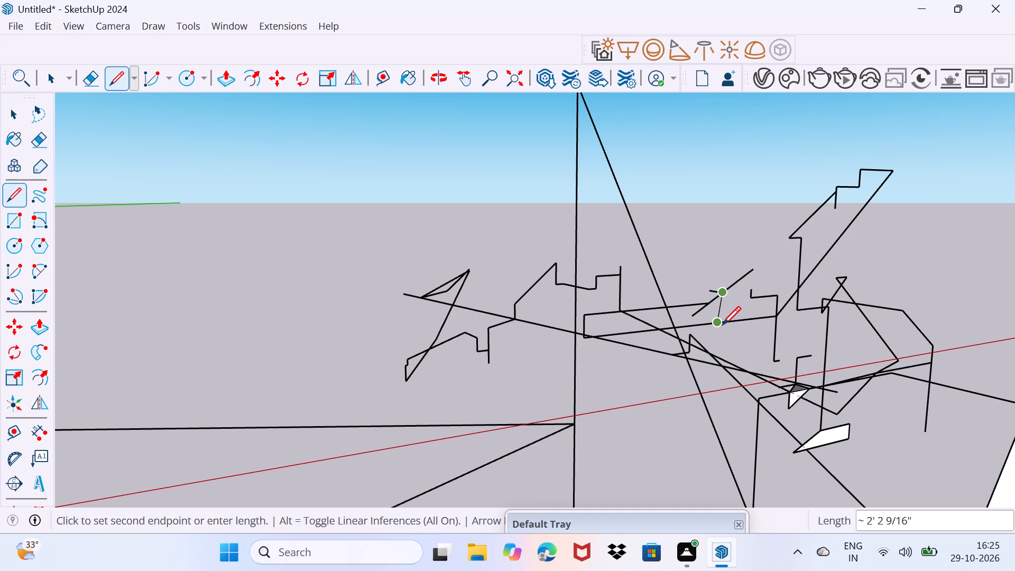
click(722, 325)
Close a small four-sided face on the lower edge beside the connecting line, with its upper edge about 1' 7" along the red axis.
click(733, 316)
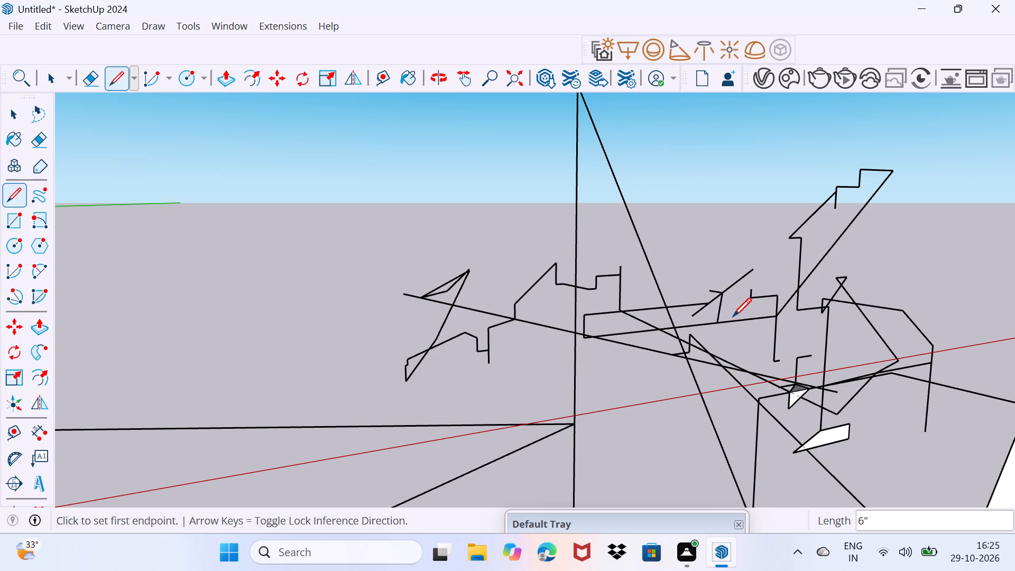
click(733, 316)
click(737, 310)
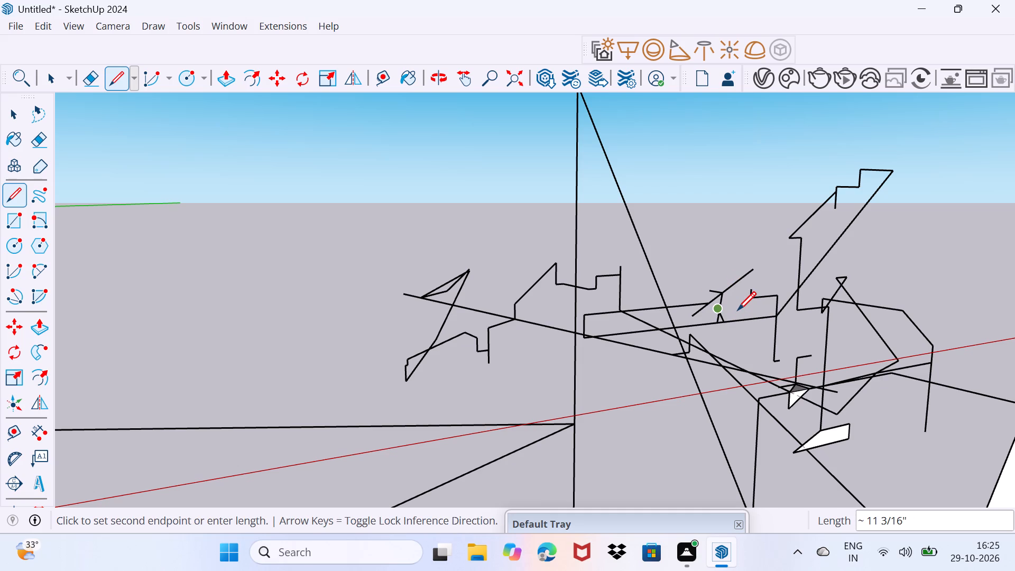
click(737, 310)
click(737, 310)
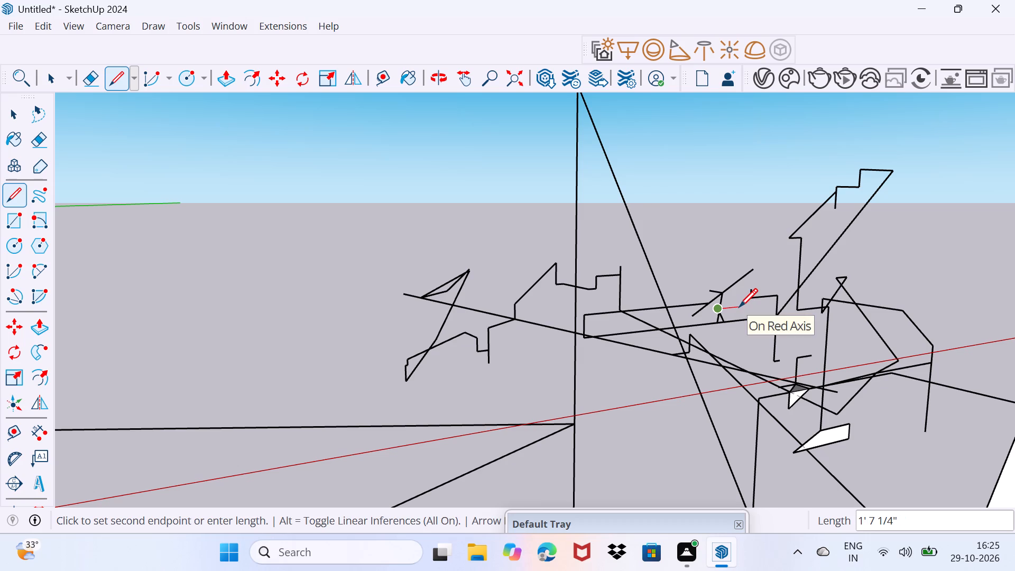
click(739, 307)
click(734, 320)
click(736, 316)
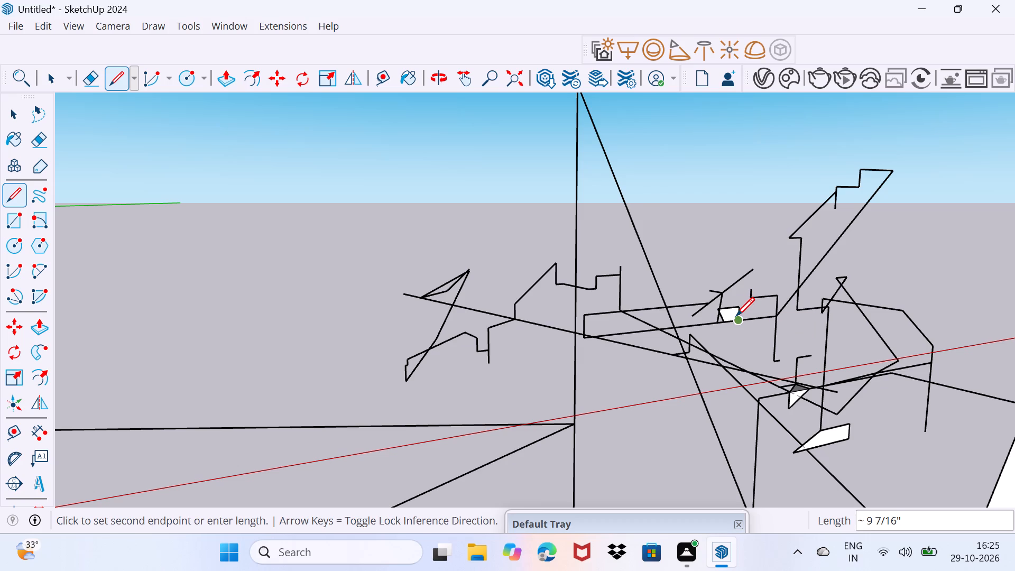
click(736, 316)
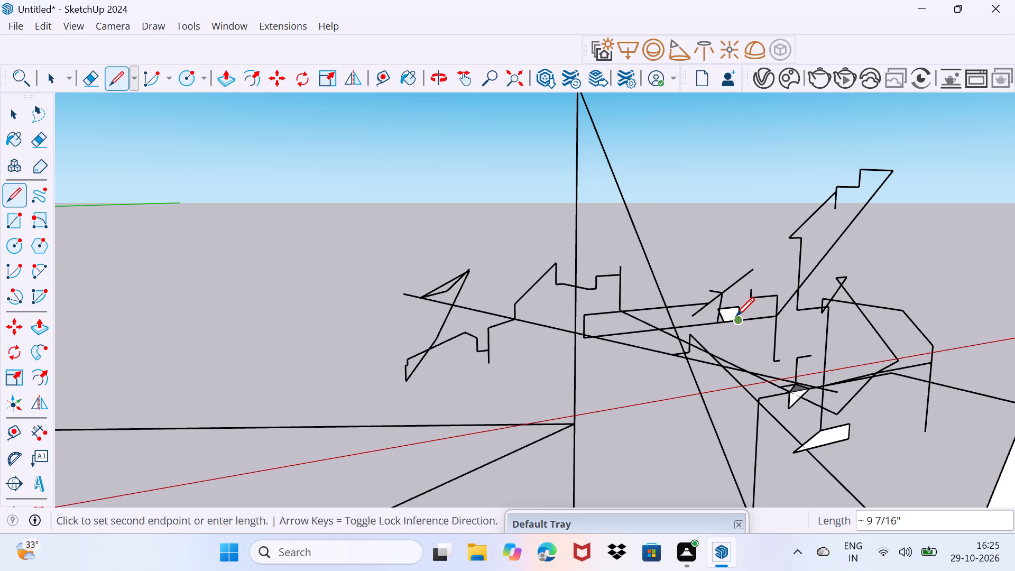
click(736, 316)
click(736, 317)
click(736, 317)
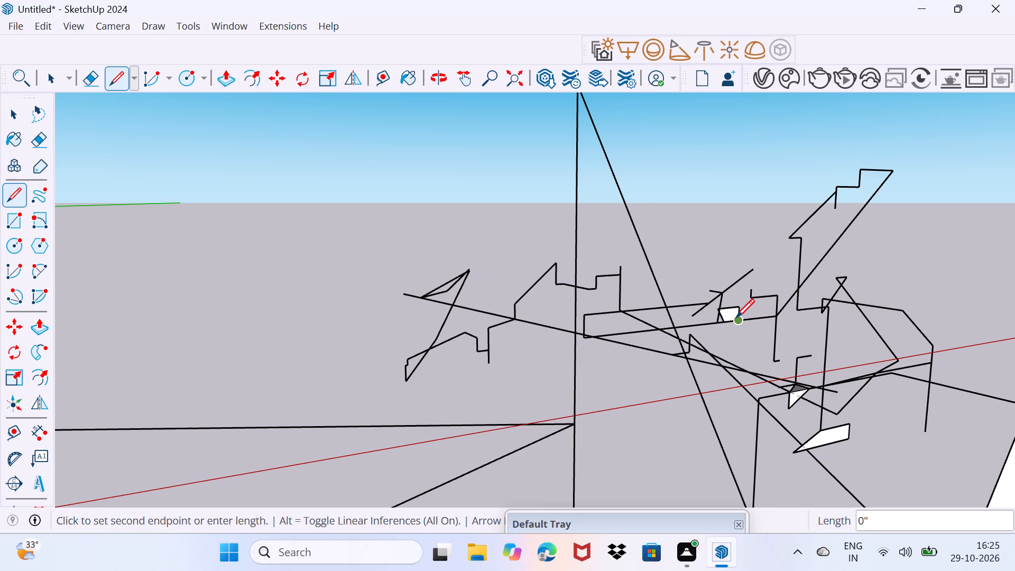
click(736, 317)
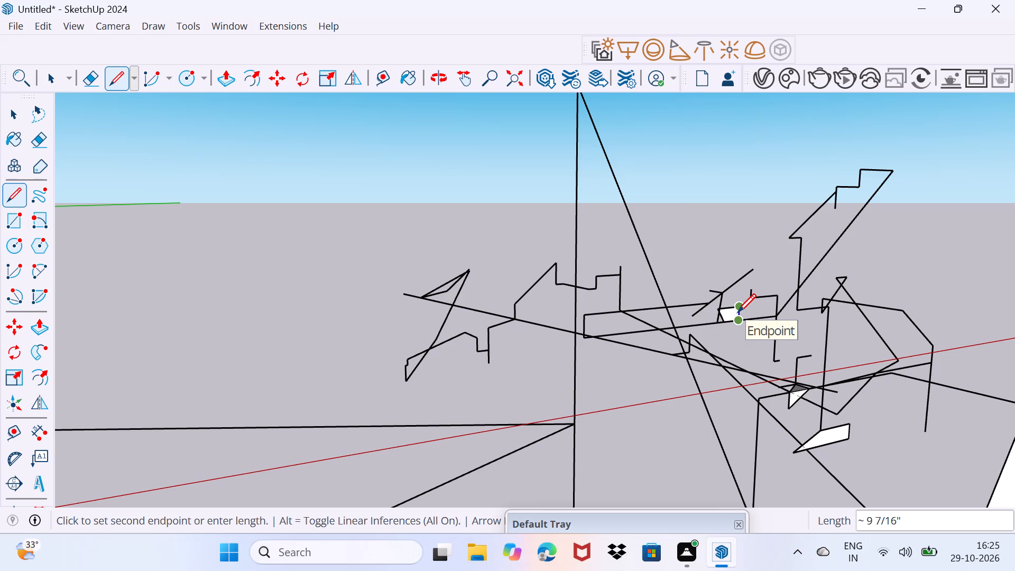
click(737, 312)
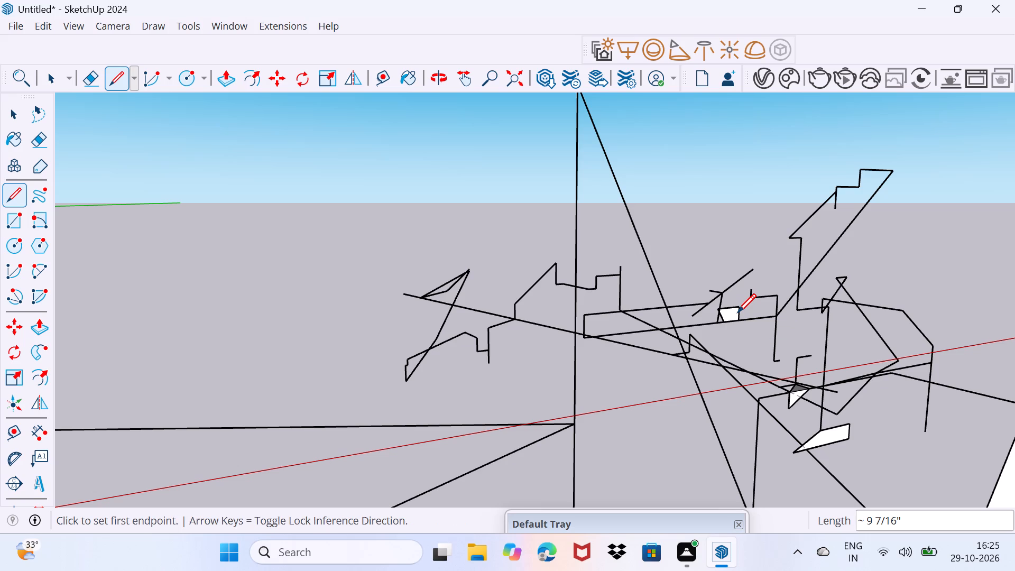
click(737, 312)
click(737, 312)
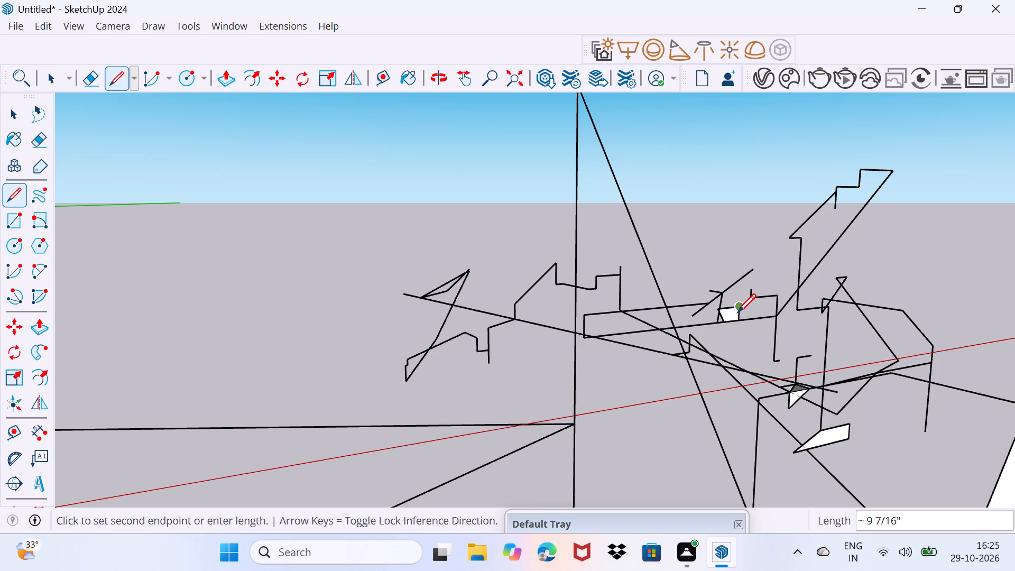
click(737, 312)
Draw connected lines from the small face's upper corner over the diagonal, down below the lower edge, and out to the bracket-shaped line.
click(738, 311)
click(738, 311)
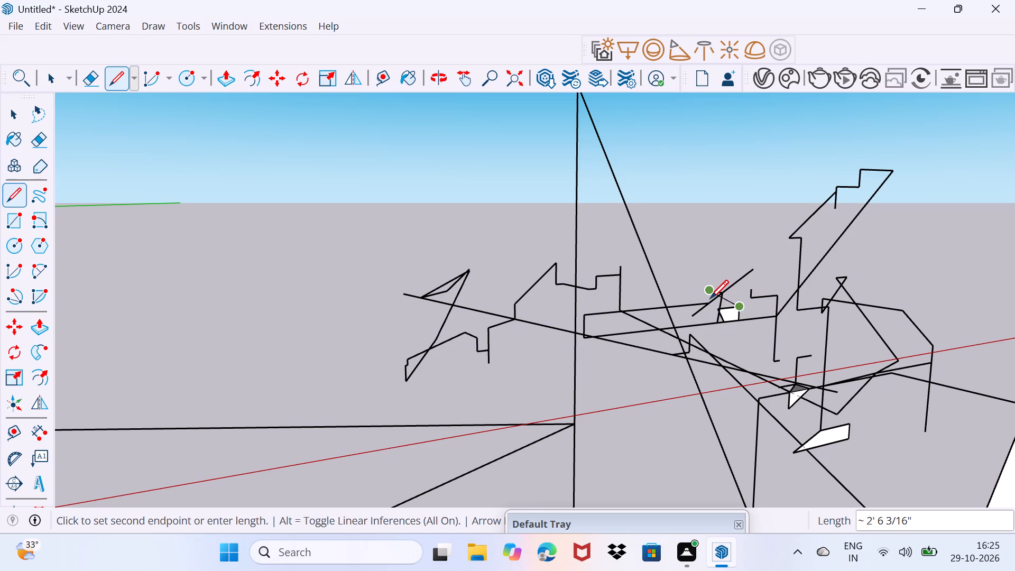
click(710, 298)
click(712, 336)
click(738, 335)
click(771, 317)
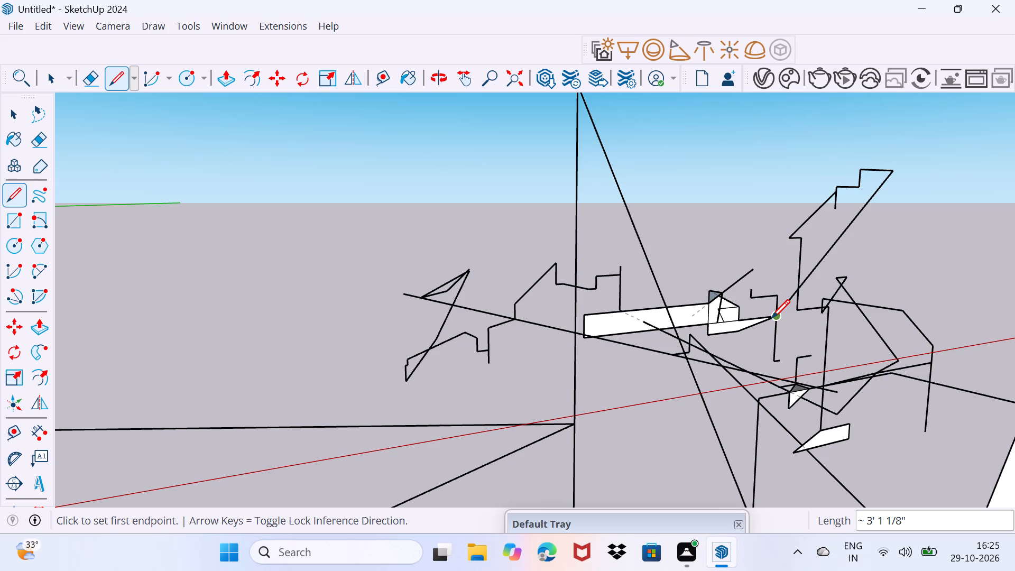
click(771, 318)
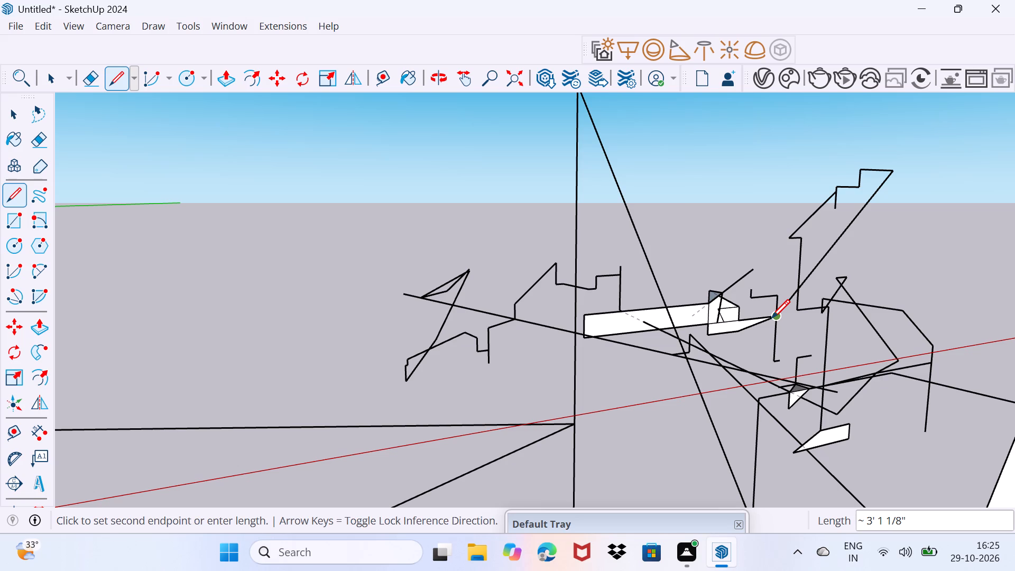
click(771, 318)
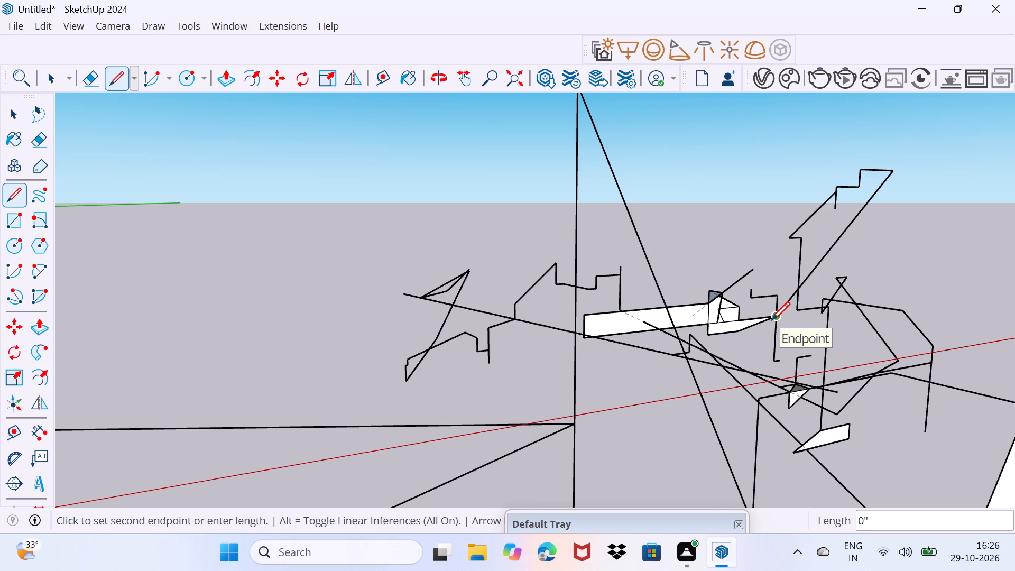
Connect the small slanted face's endpoint to the nearby upright outline, closing a tall four-sided face with a side edge about 2' 11" long.
click(771, 320)
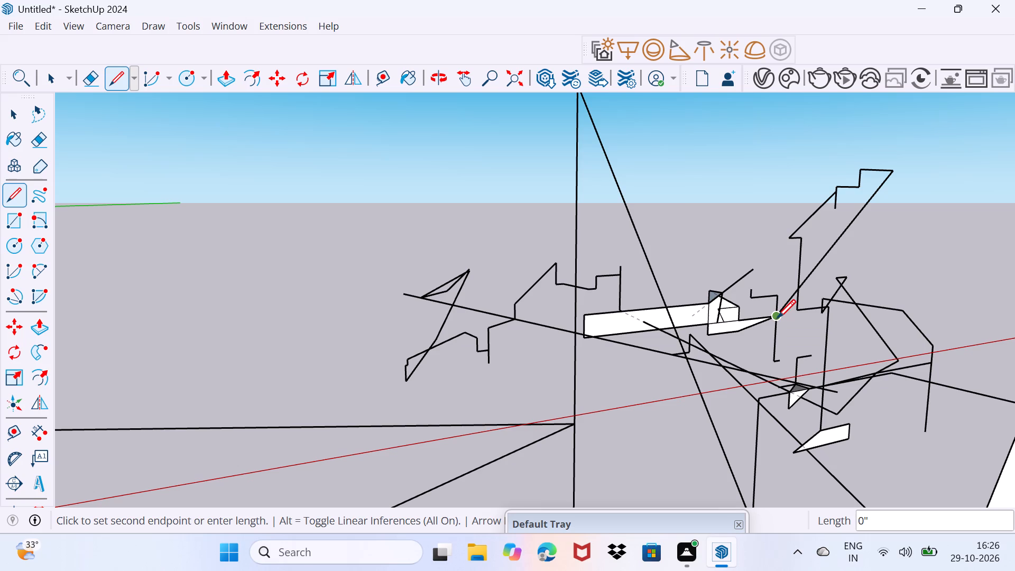
click(777, 318)
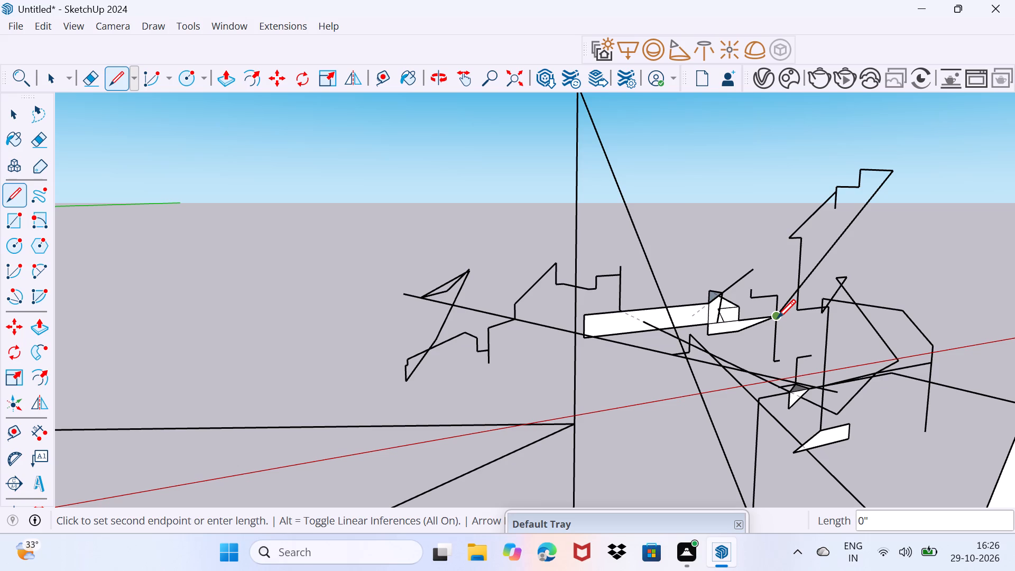
click(777, 318)
click(798, 301)
click(792, 406)
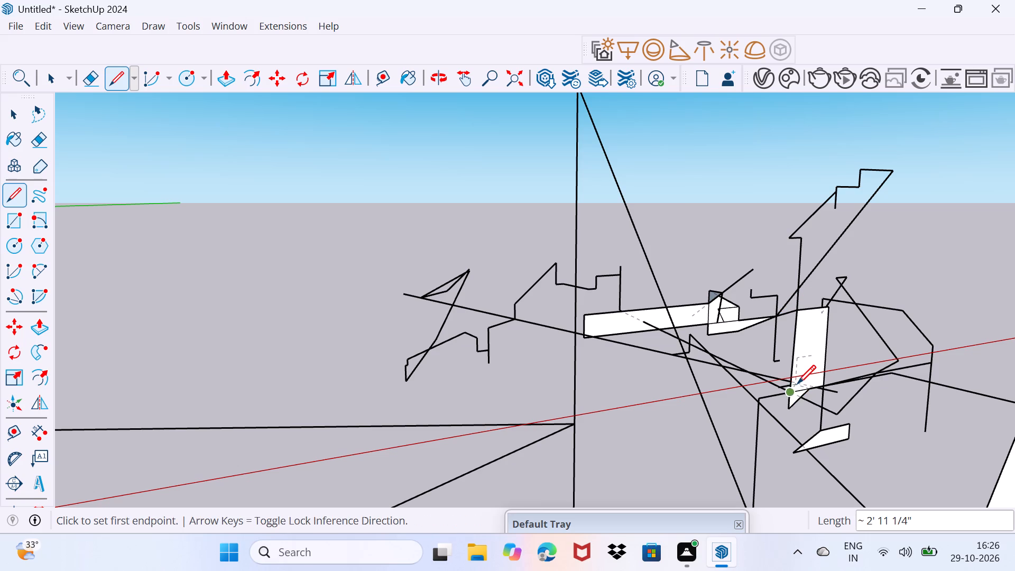
Draw connected lines from the tall face's lower corner up to the slanted edge, ending with a perpendicular segment about 2' 1/2" long.
click(797, 382)
click(797, 382)
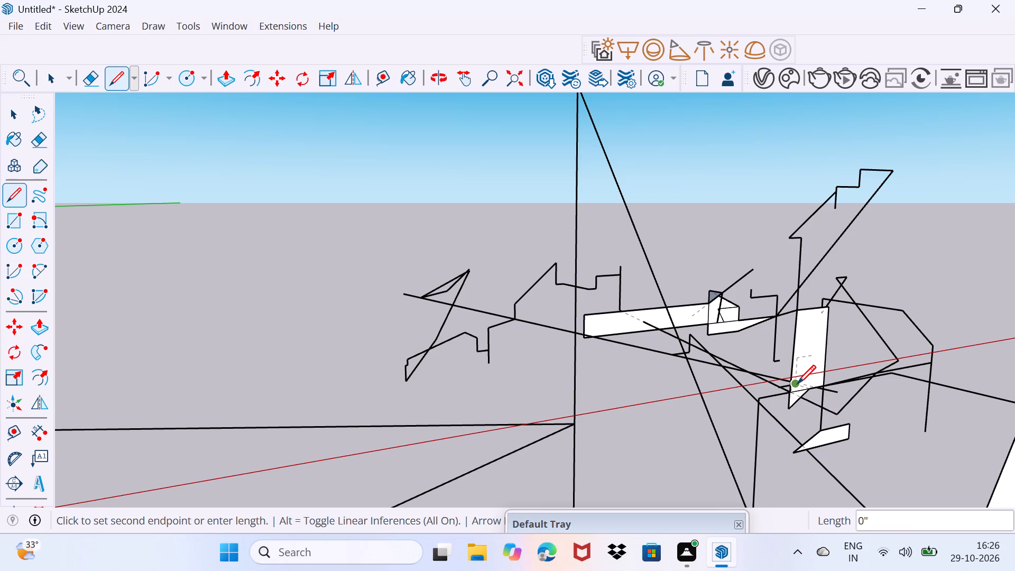
click(797, 383)
click(851, 333)
click(863, 323)
click(863, 324)
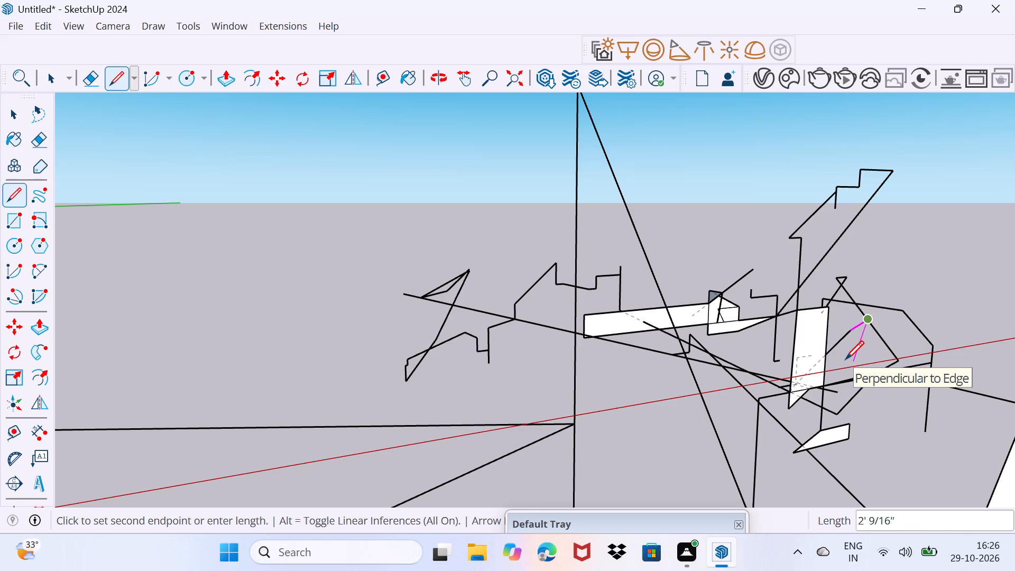
click(845, 360)
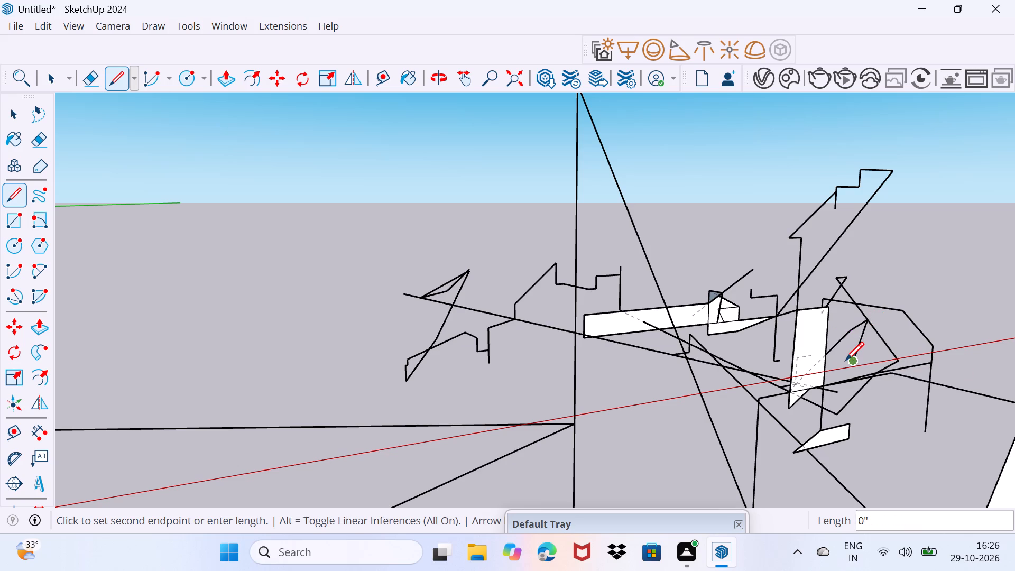
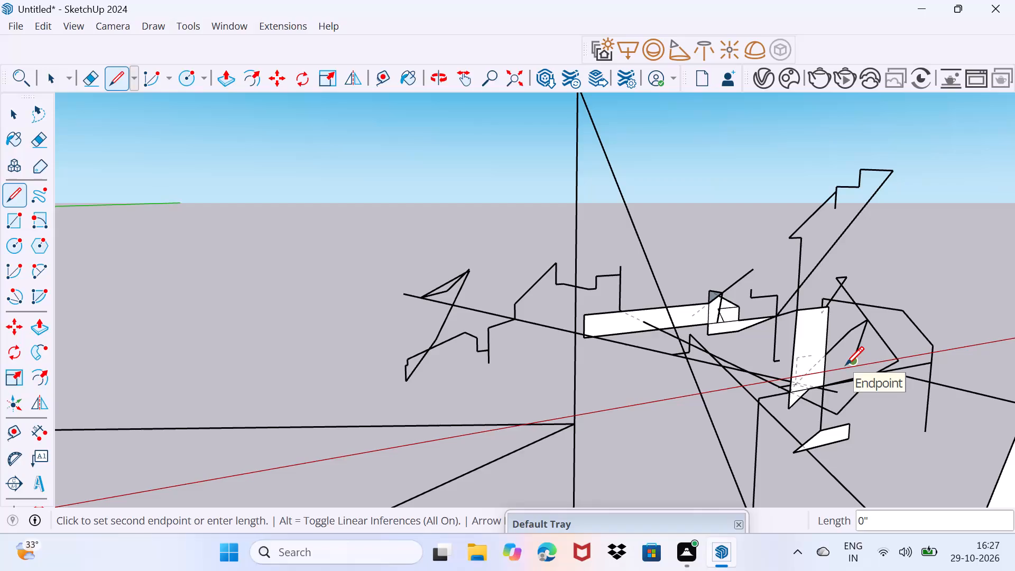
Draw connected lines from the slanted segment's upper end down the blue axis, diagonally up to the nearby post, and onto the tall face.
click(845, 365)
click(862, 351)
click(859, 353)
click(859, 353)
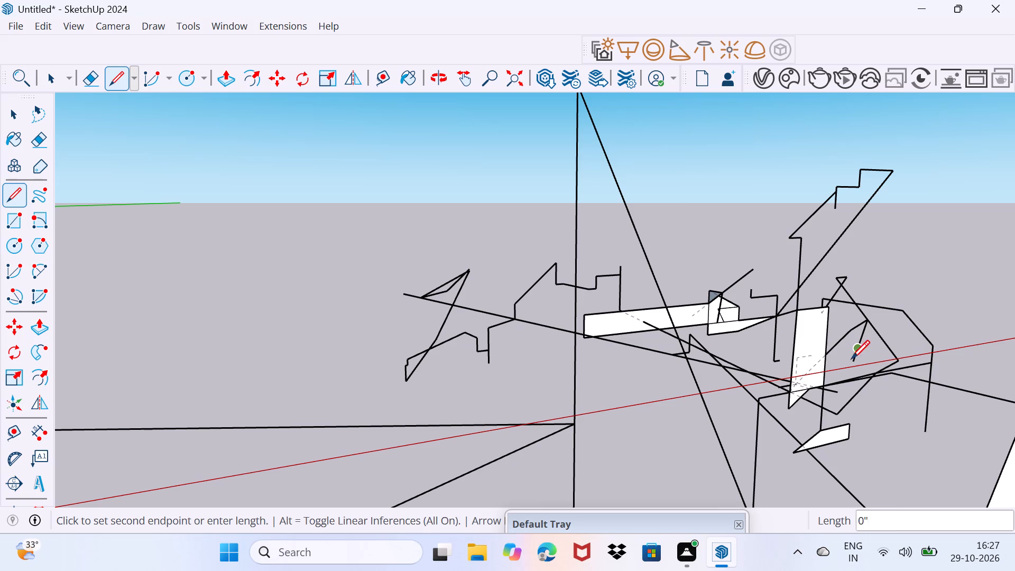
click(837, 506)
click(840, 502)
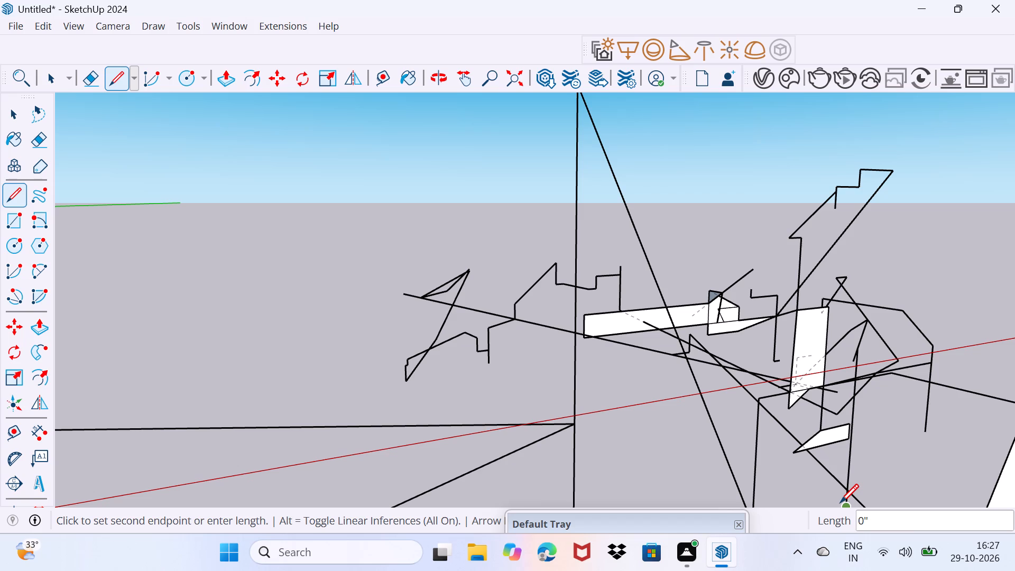
click(840, 502)
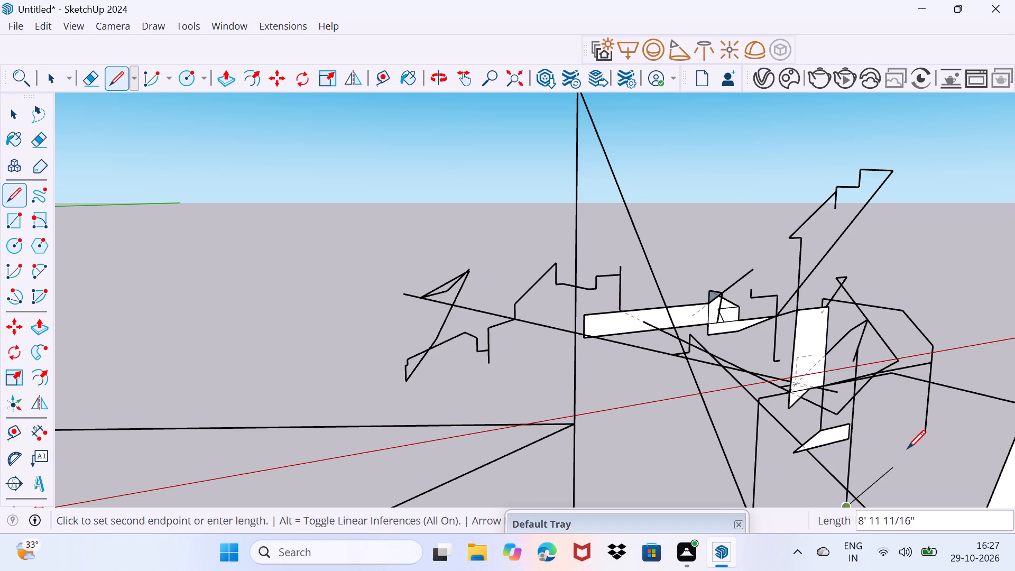
click(770, 410)
click(830, 325)
click(835, 357)
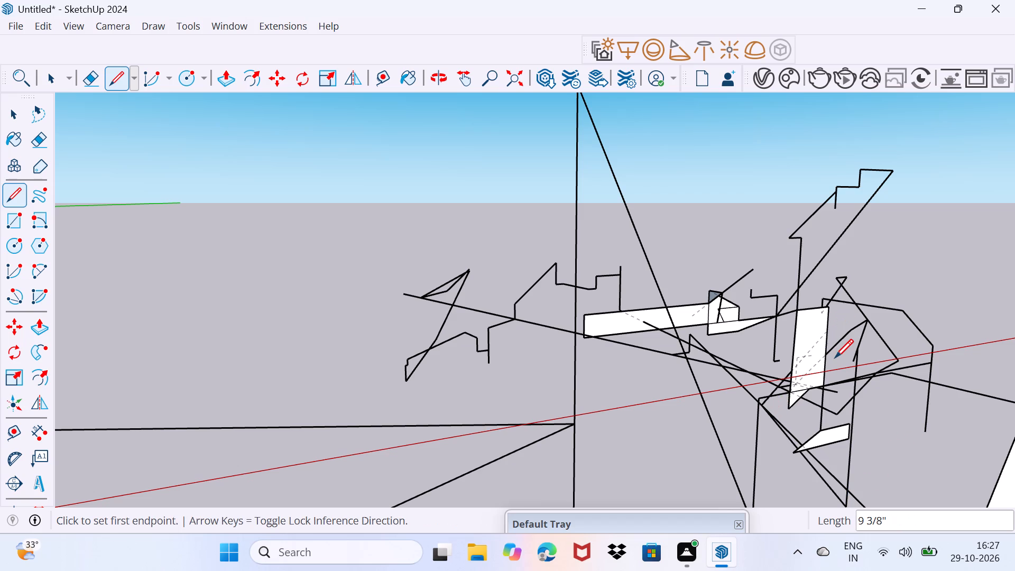
Draw connected short lines from the tall face's side edge down to the crossing lines and out to the diamond-shaped outline's lower edge.
click(836, 361)
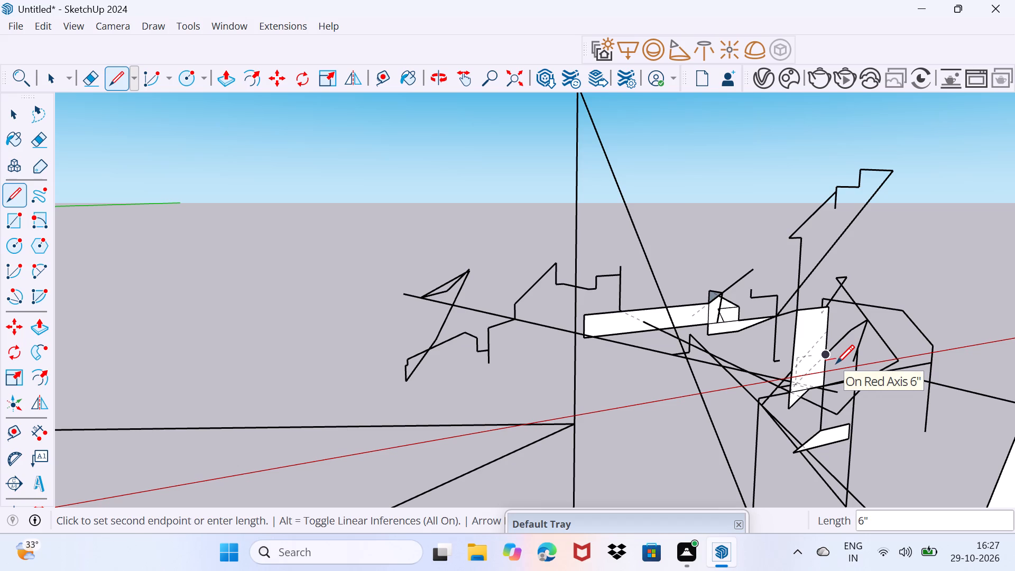
click(835, 391)
click(846, 382)
click(859, 375)
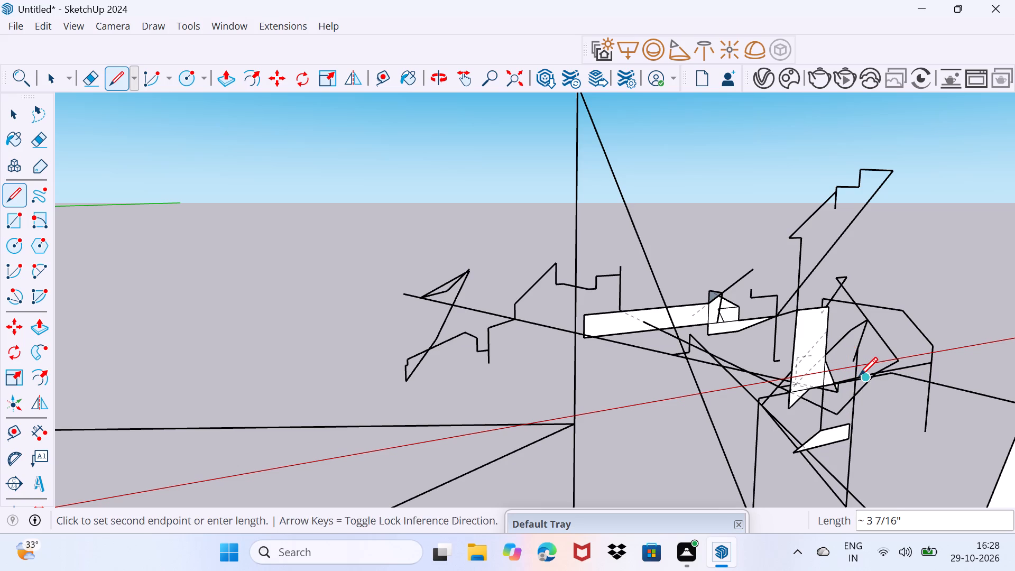
Join the two crossing points on the diamond-shaped outline's lower edge with a line about 11" long.
click(858, 377)
click(860, 376)
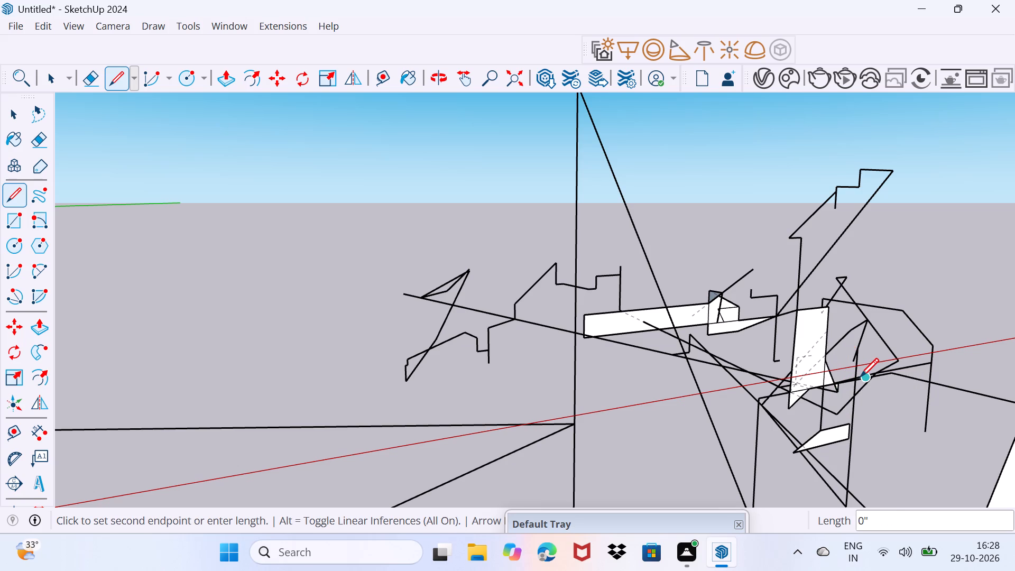
click(860, 376)
click(854, 386)
click(854, 386)
click(856, 385)
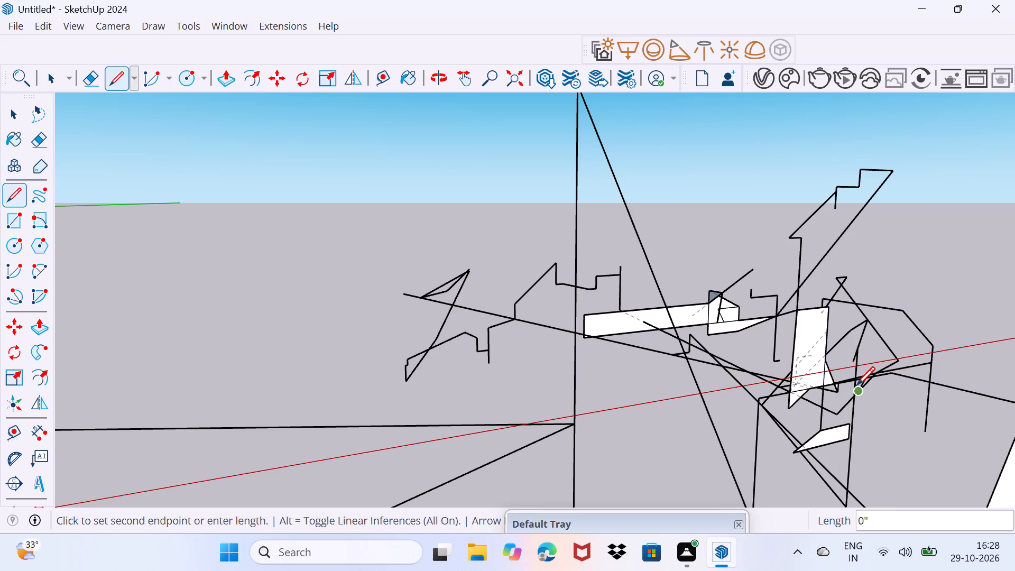
click(853, 390)
click(859, 383)
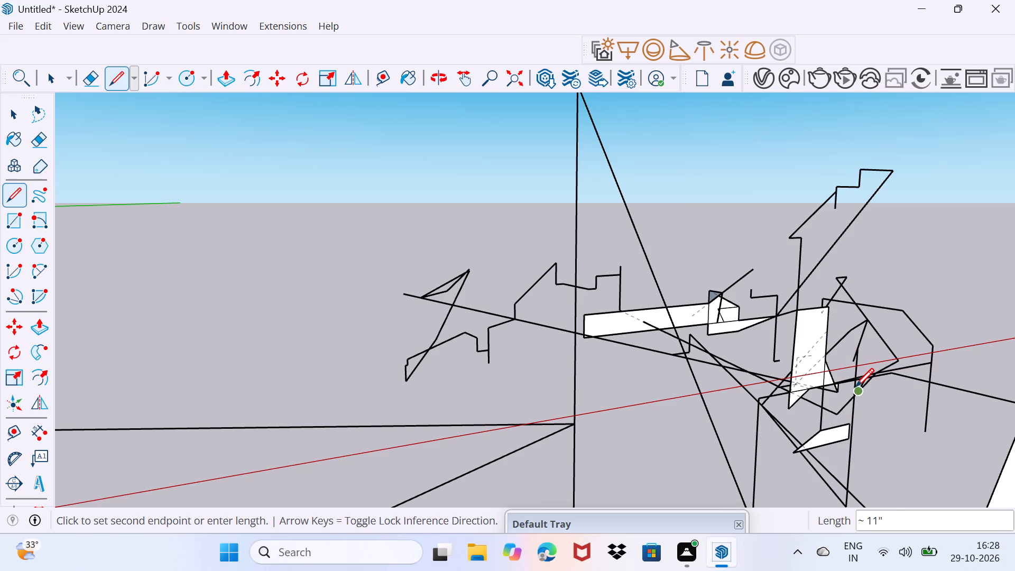
click(855, 386)
click(857, 384)
click(857, 384)
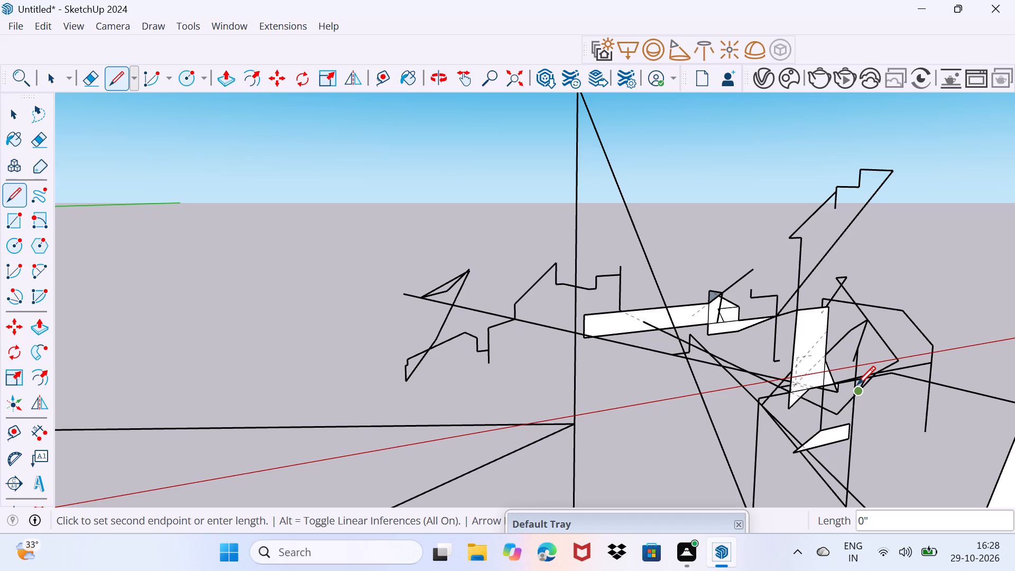
click(857, 384)
click(872, 370)
Beside the small slanted face, draw two segments about 6" each, a long line to the far diagonal, and a 9' 9" line to the box-like shape's lower corner.
click(873, 443)
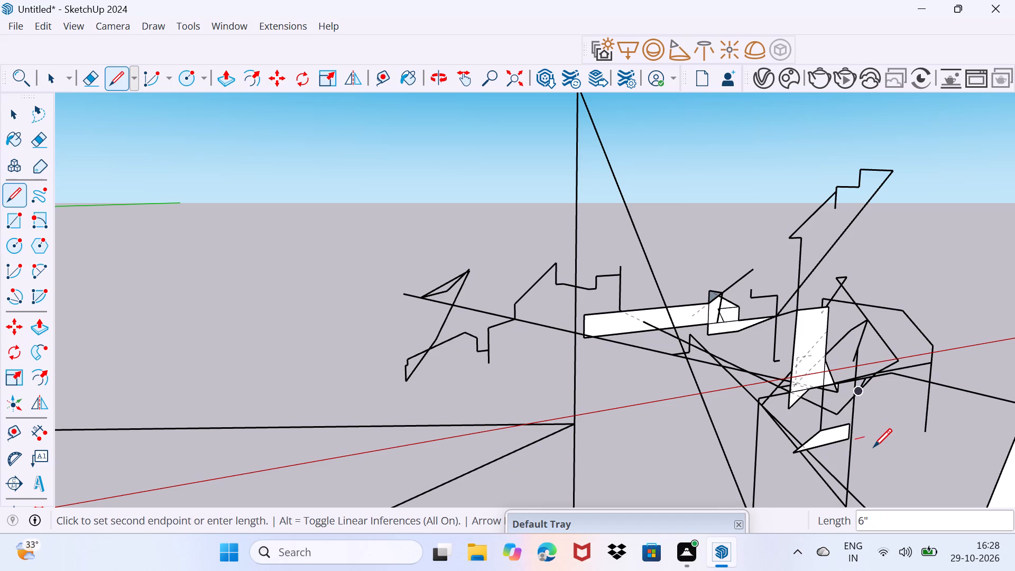
click(874, 453)
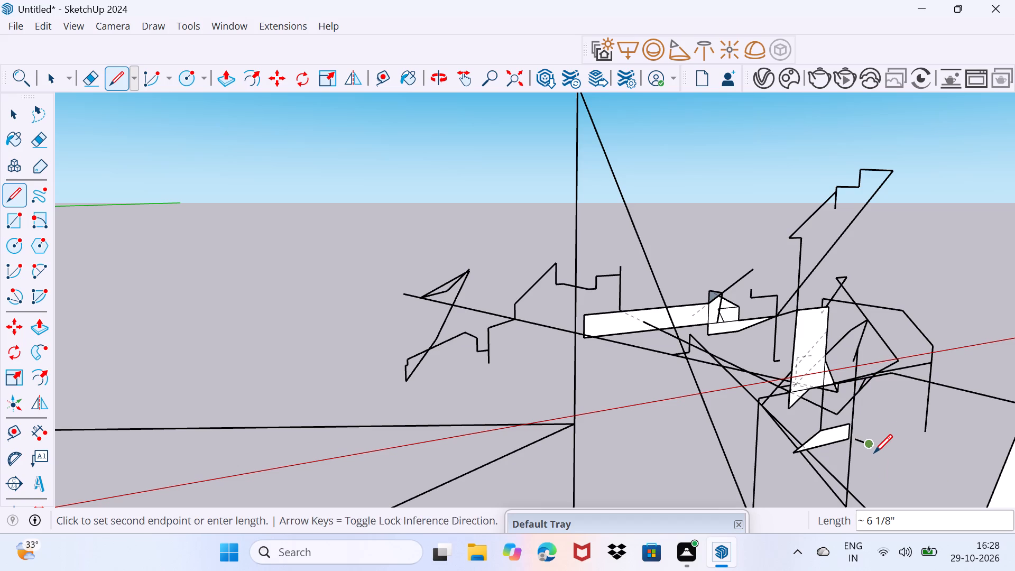
click(883, 440)
click(883, 440)
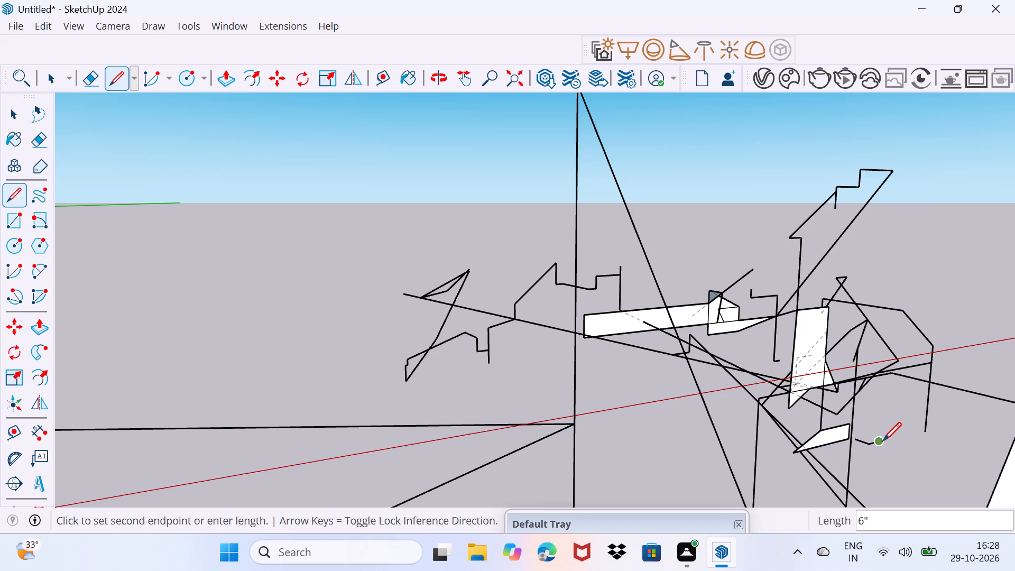
click(645, 353)
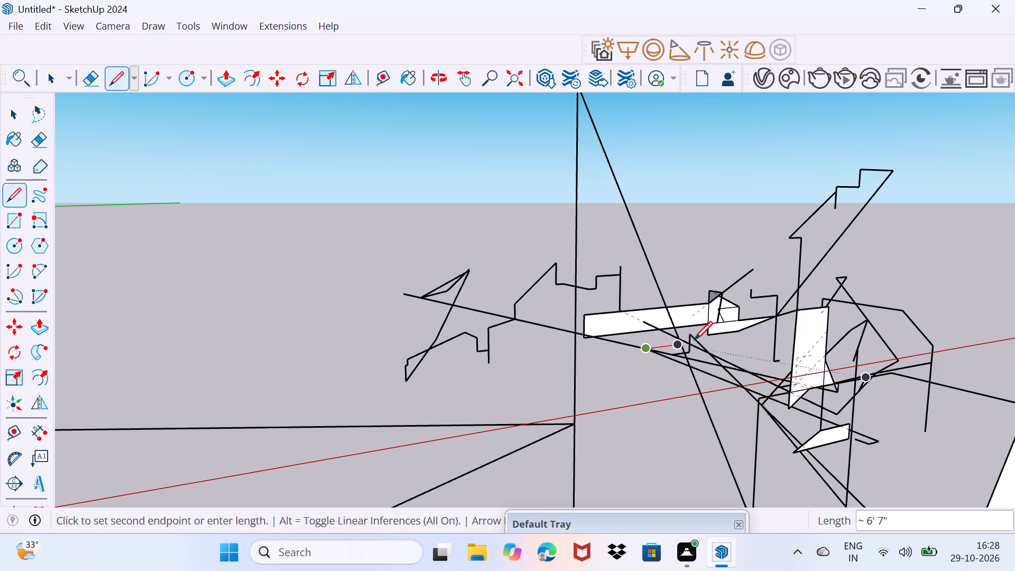
click(710, 331)
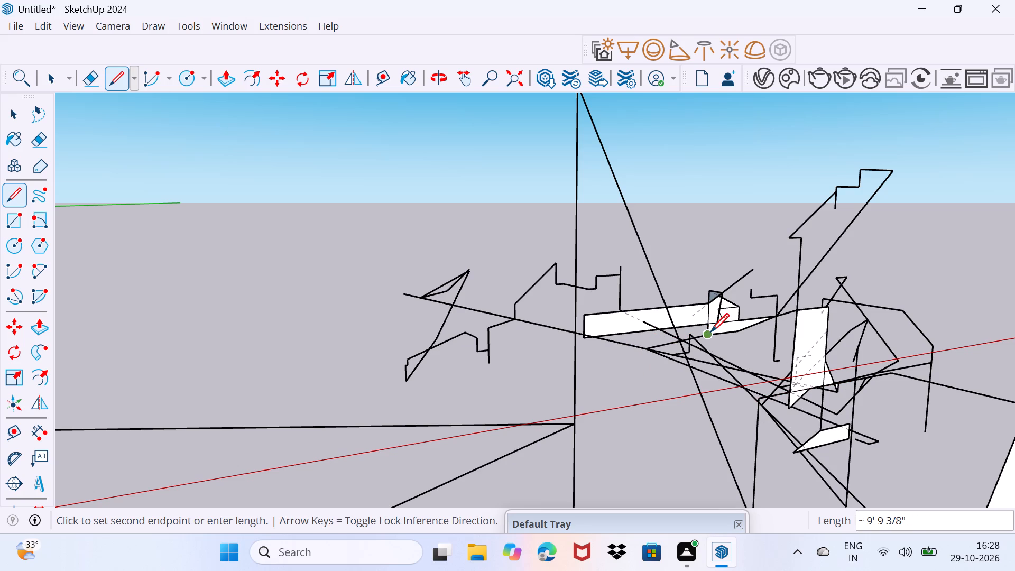
Trace about 2' 3" along the box-like shape's lower edge, add a 1' 7" segment, and draw a 20' line to the tall face's top corner.
click(710, 331)
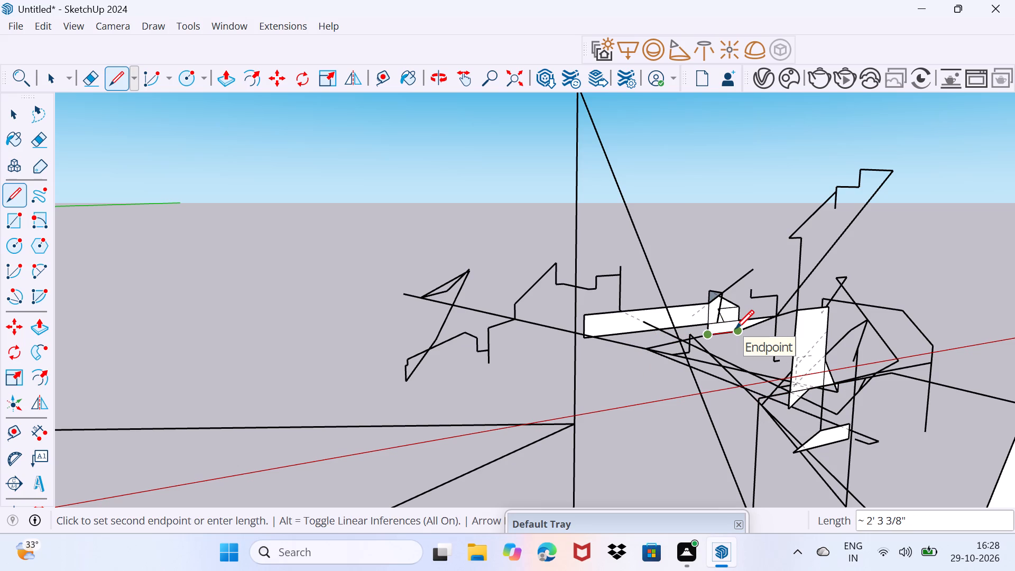
click(735, 328)
click(753, 328)
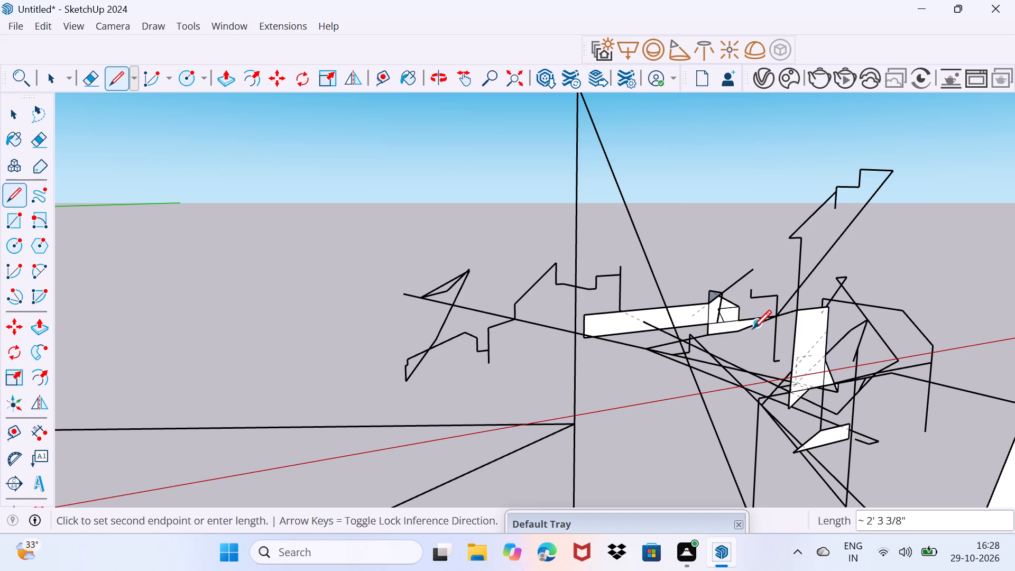
click(744, 341)
click(753, 336)
click(753, 336)
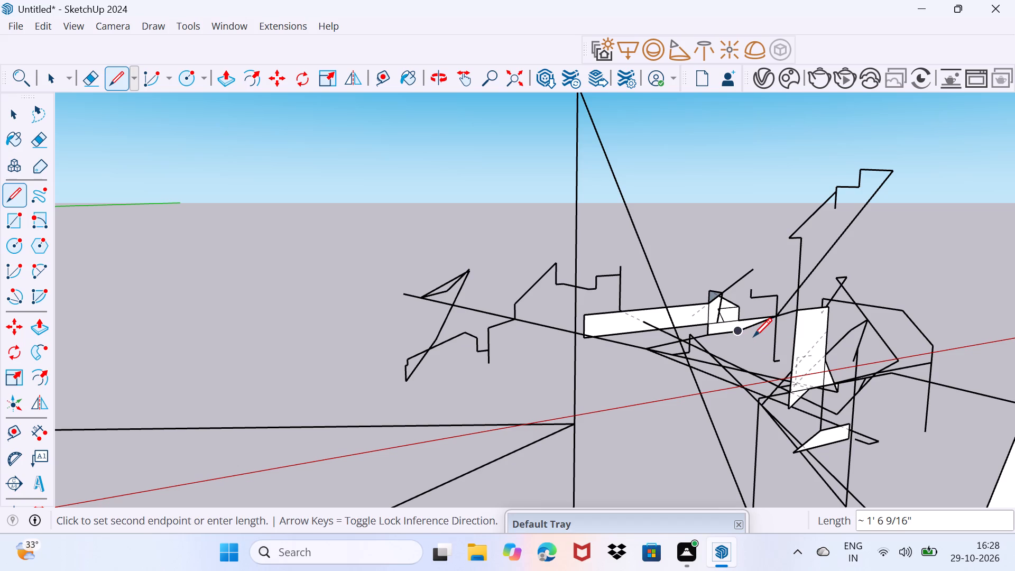
click(764, 330)
click(799, 312)
click(797, 314)
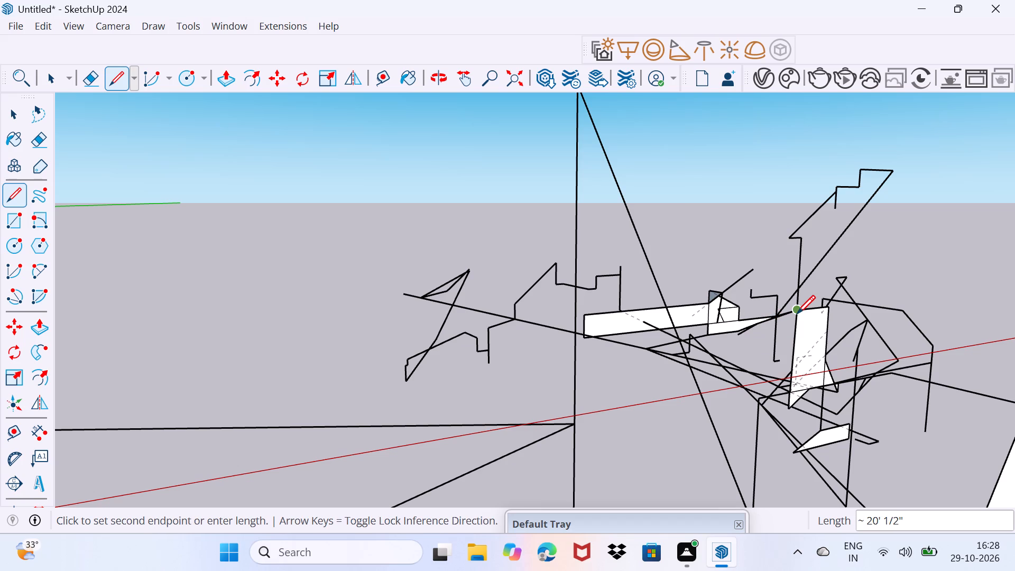
Draw a 6" segment down the tall face's side edge and a diagonal about 1' 6" long to its opposite top corner.
click(797, 314)
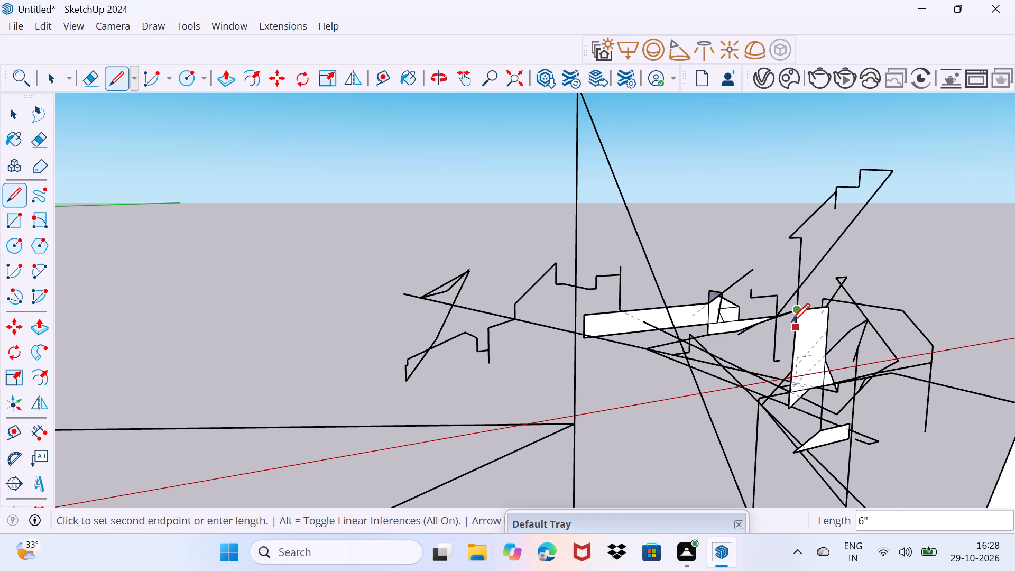
click(791, 321)
click(791, 321)
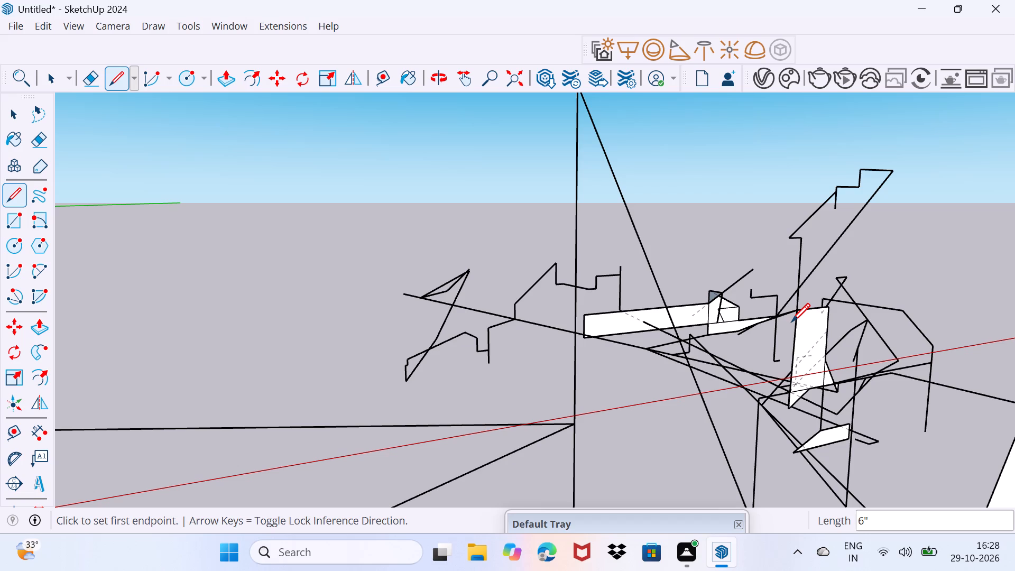
click(791, 321)
click(828, 292)
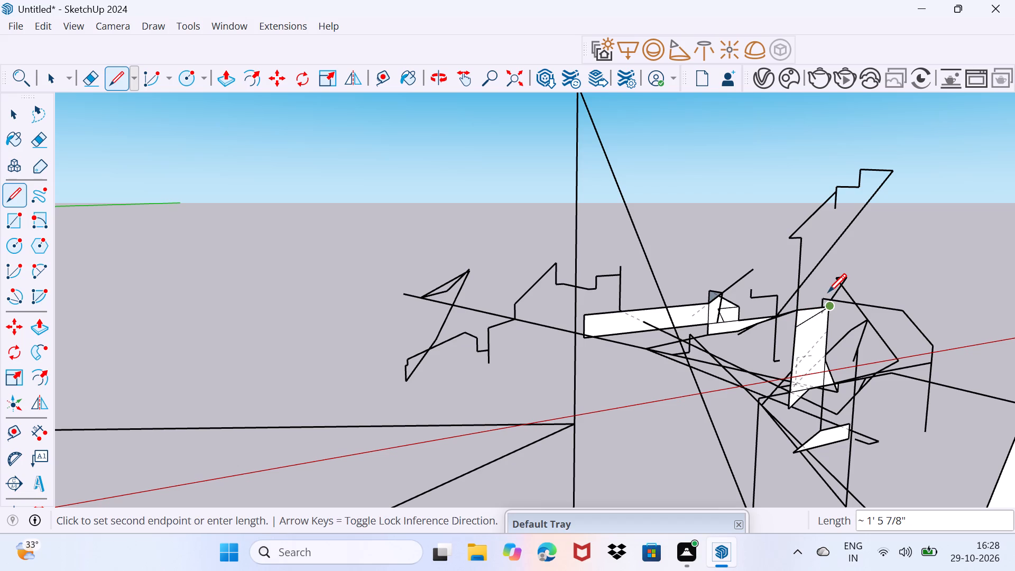
Draw connected lines from the tall face's top corner up to a peak, down about 9", and back to the nearby slanted line.
click(828, 292)
click(880, 285)
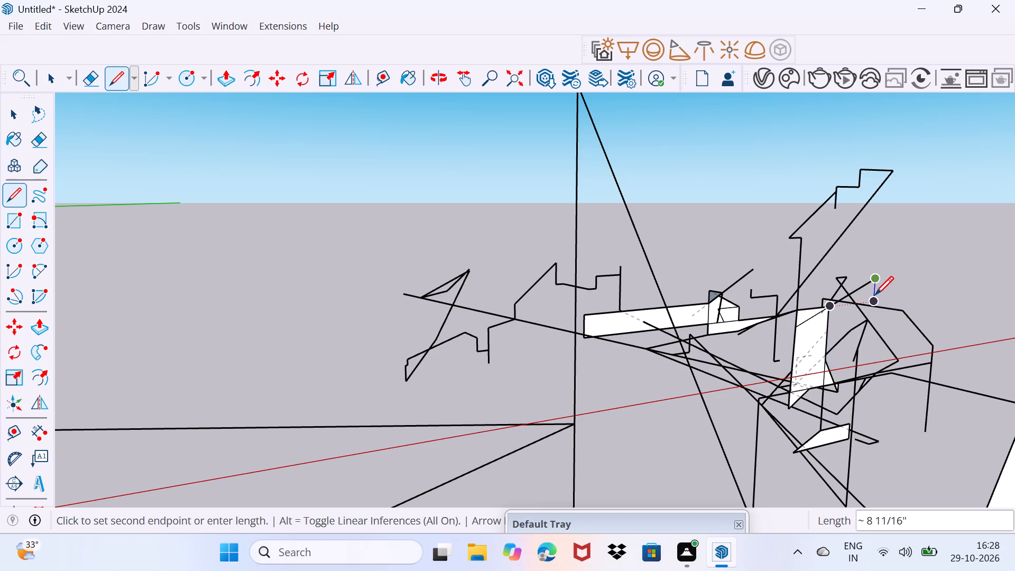
click(875, 294)
click(853, 334)
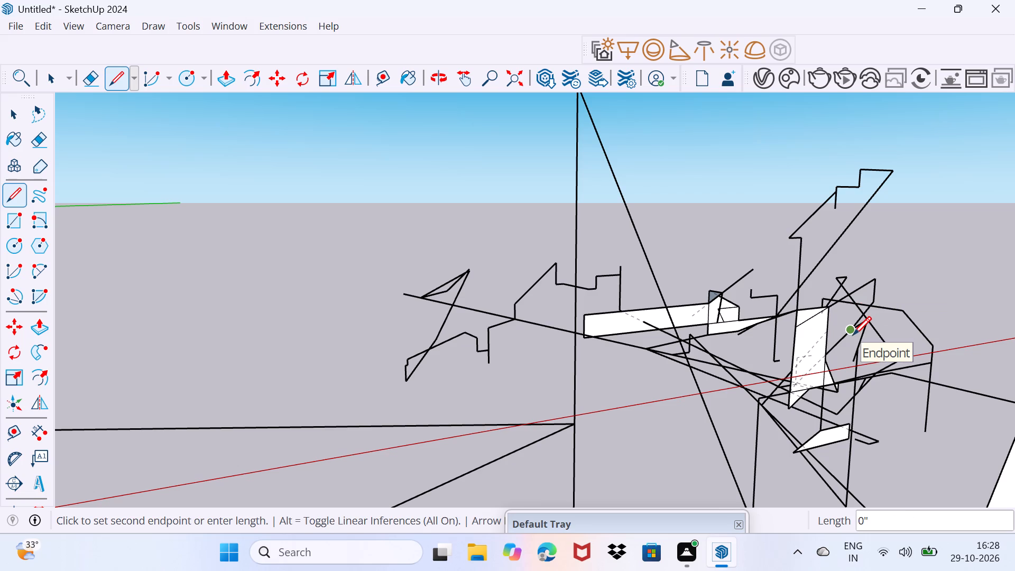
Draw a line from the slanted line up to a high apex, down to the outer outline, and back up, closing a narrow triangular face.
click(853, 335)
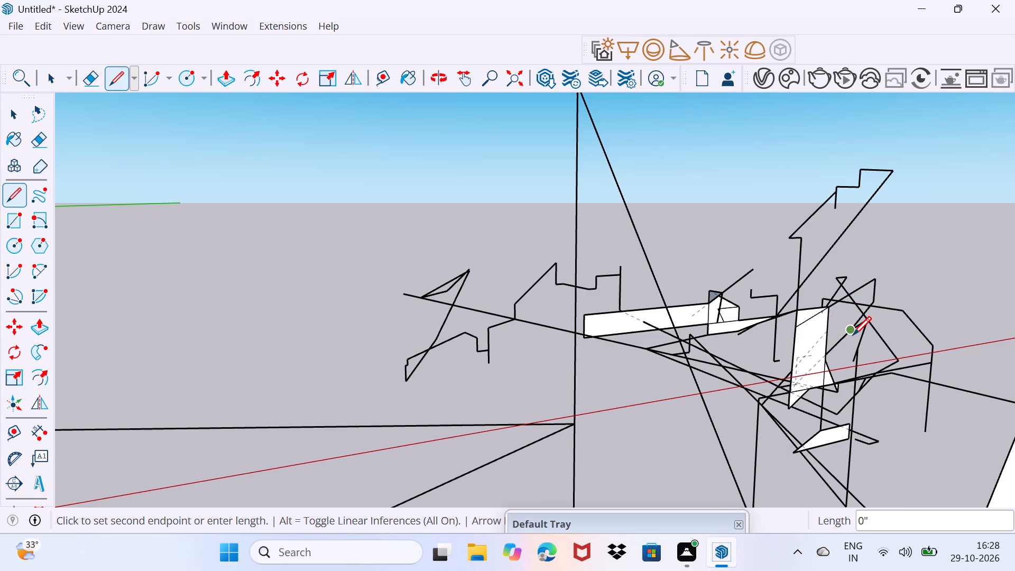
click(853, 335)
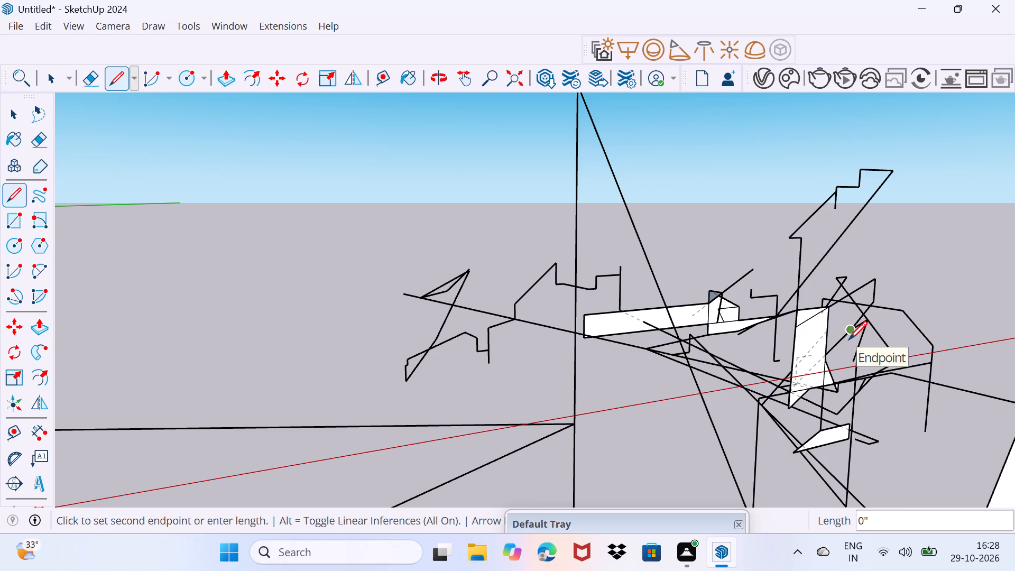
click(848, 339)
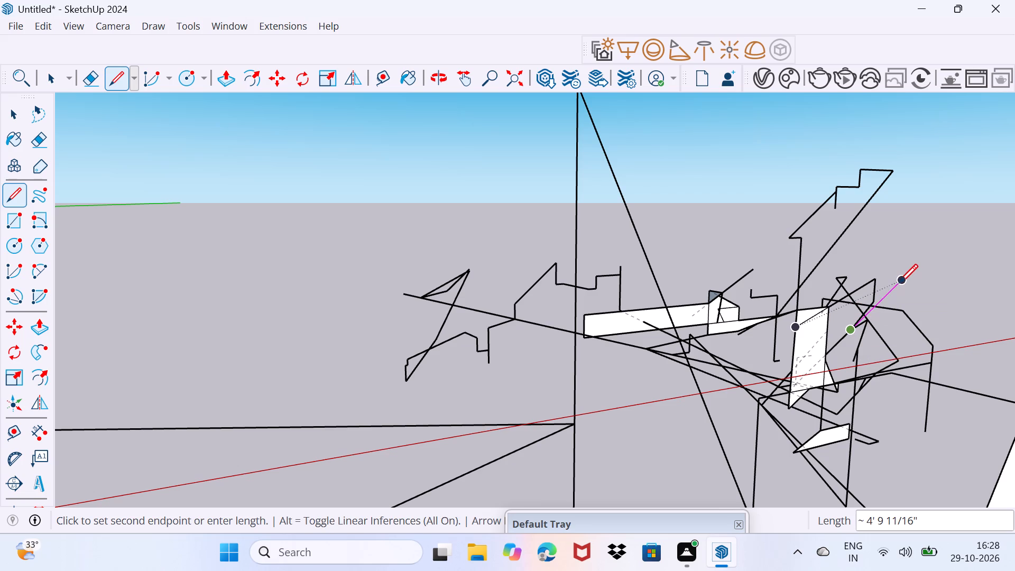
click(900, 282)
click(937, 256)
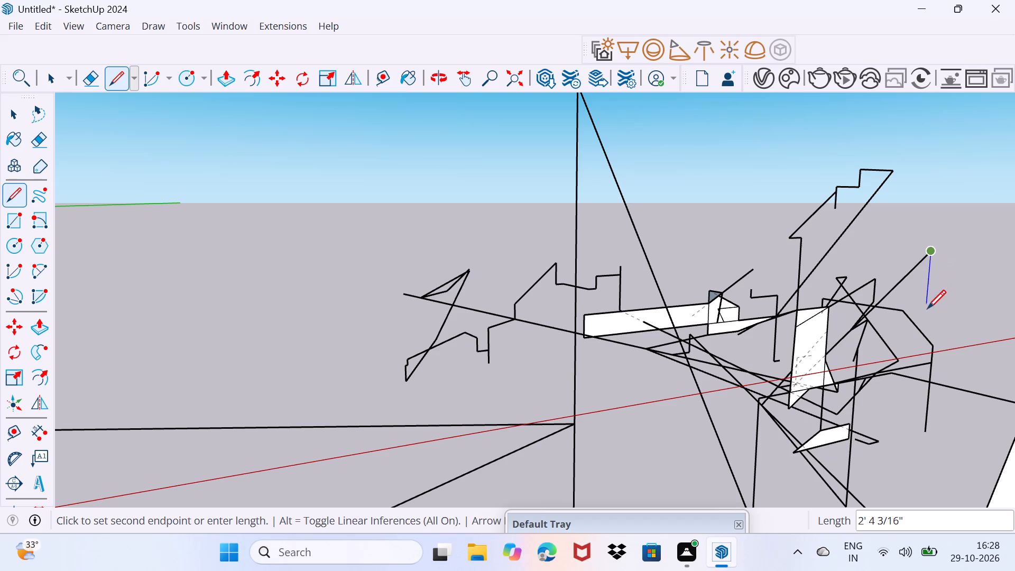
click(923, 335)
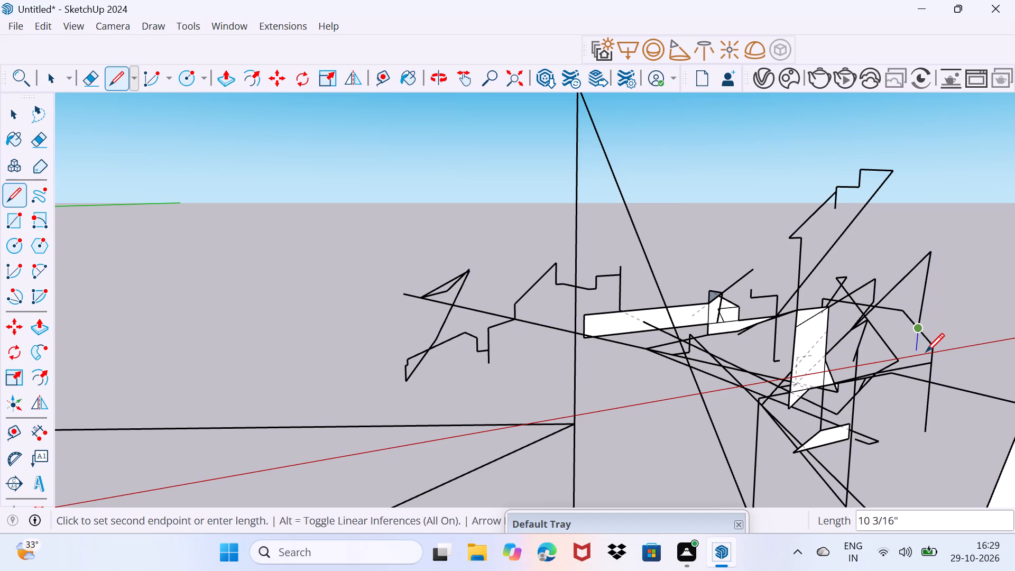
click(935, 348)
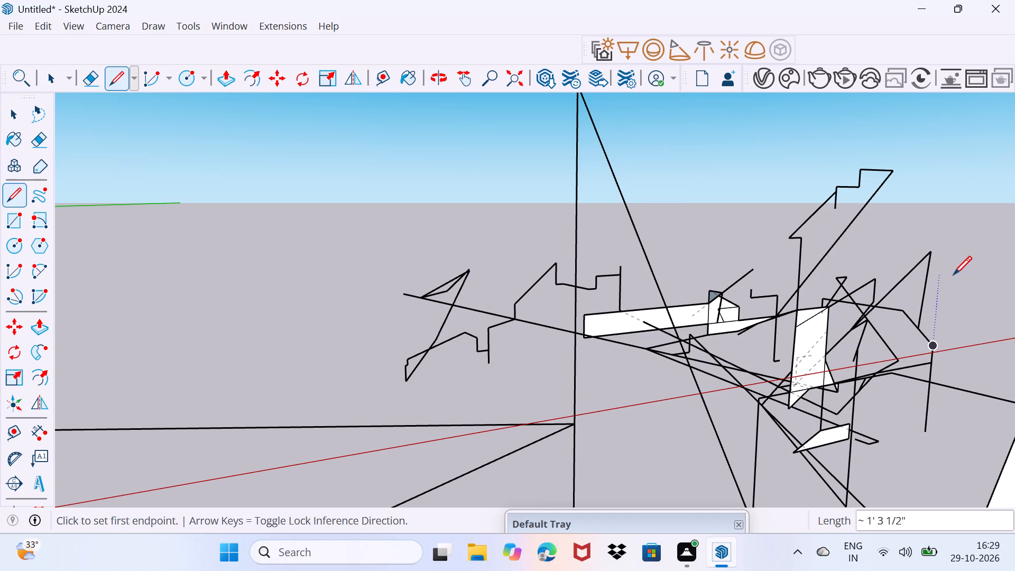
click(939, 343)
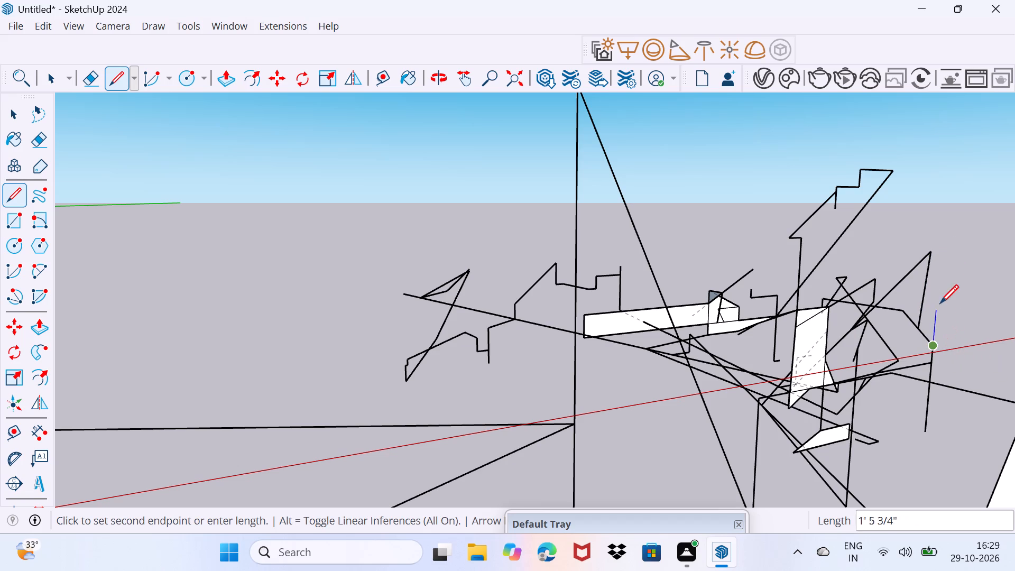
click(930, 244)
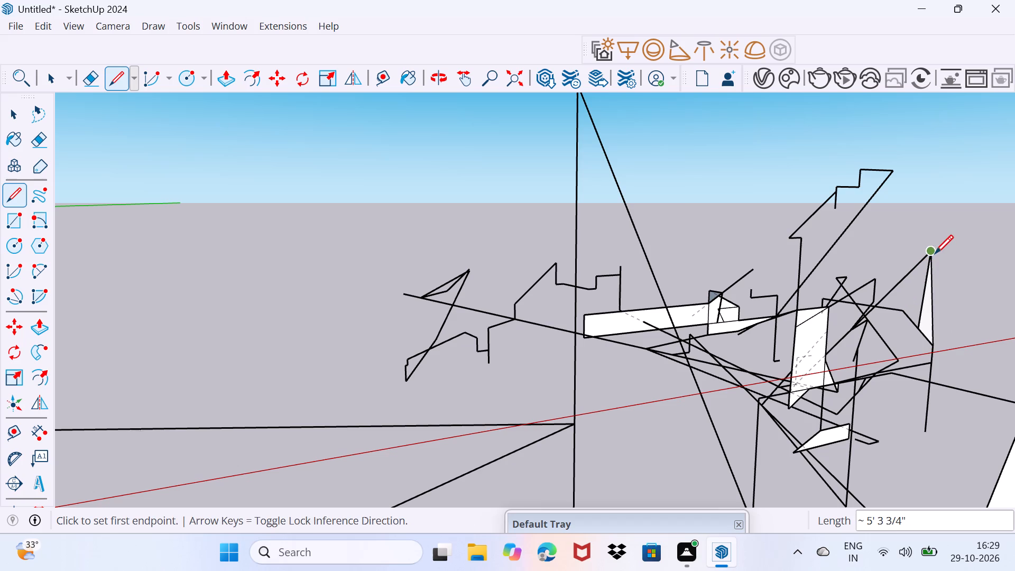
Draw a slanted line about 6' 4" long from the narrow triangular face's apex down to near the red axis.
click(935, 253)
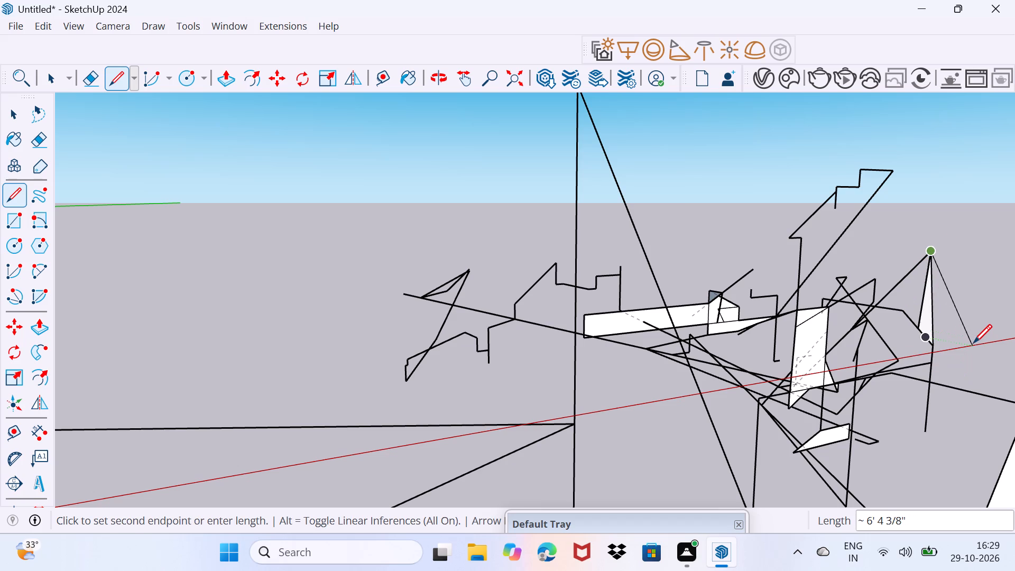
click(974, 344)
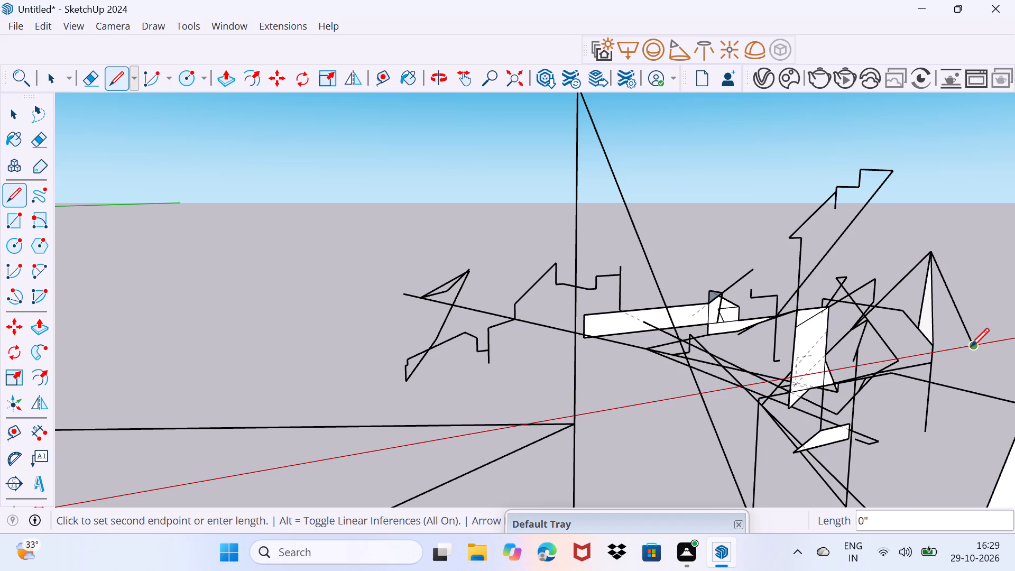
click(970, 347)
Draw a line about 4' 3" long from the slanted line's end near the red axis to the vertical line's lower end.
click(927, 436)
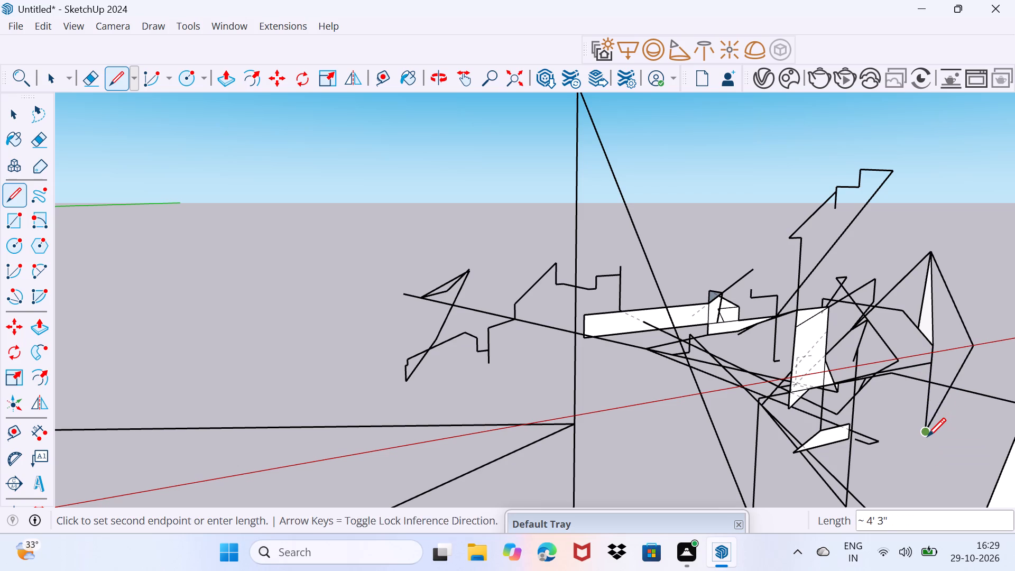
Continue the connected line to the distant slanted edge, and add a segment about 11' 3 1/2" long along that edge.
middle_drag(949, 376, 780, 345)
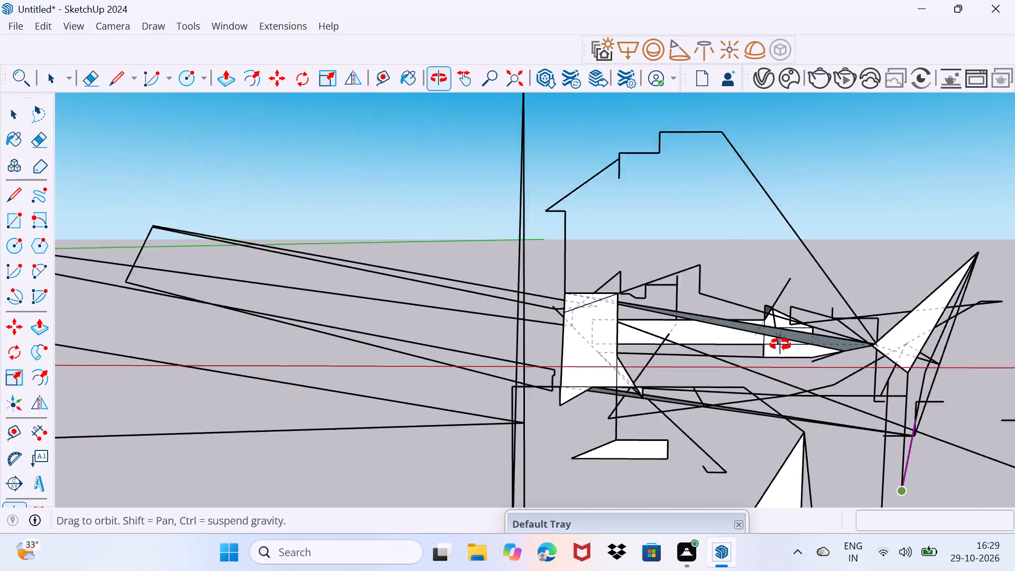
middle_drag(780, 345, 955, 410)
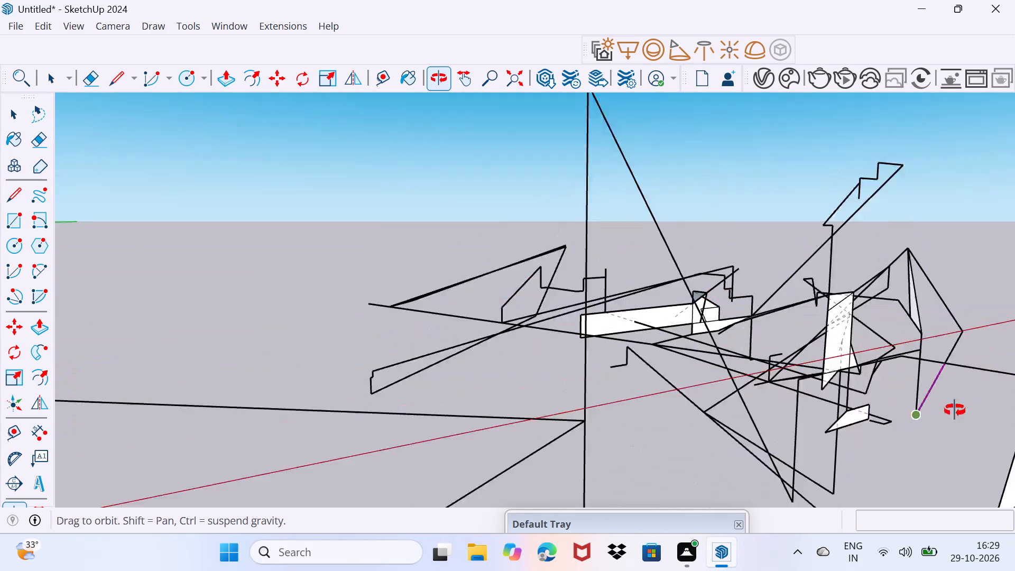
middle_drag(955, 410, 940, 433)
scroll(953, 414, down, 13)
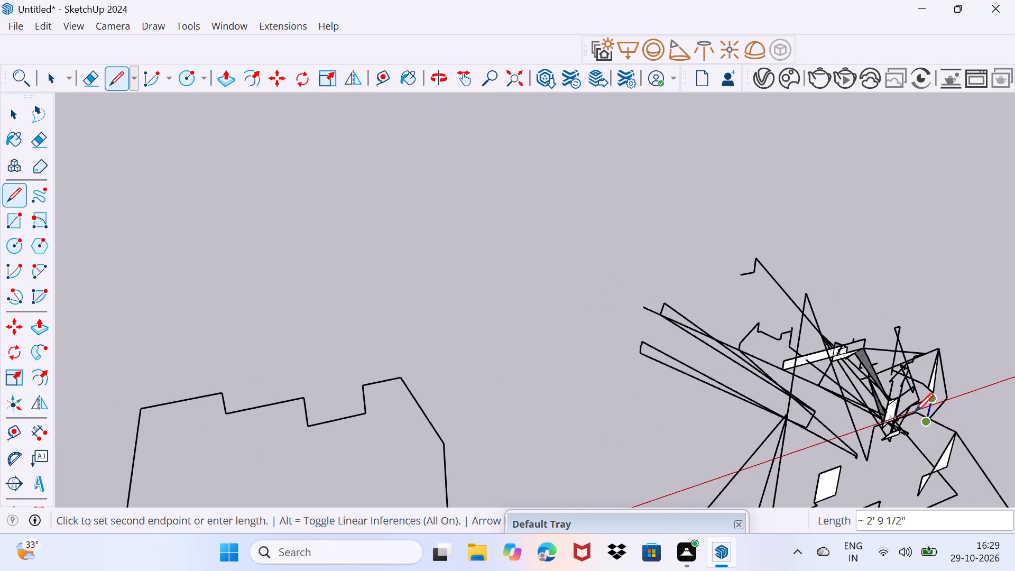
middle_drag(912, 412, 902, 264)
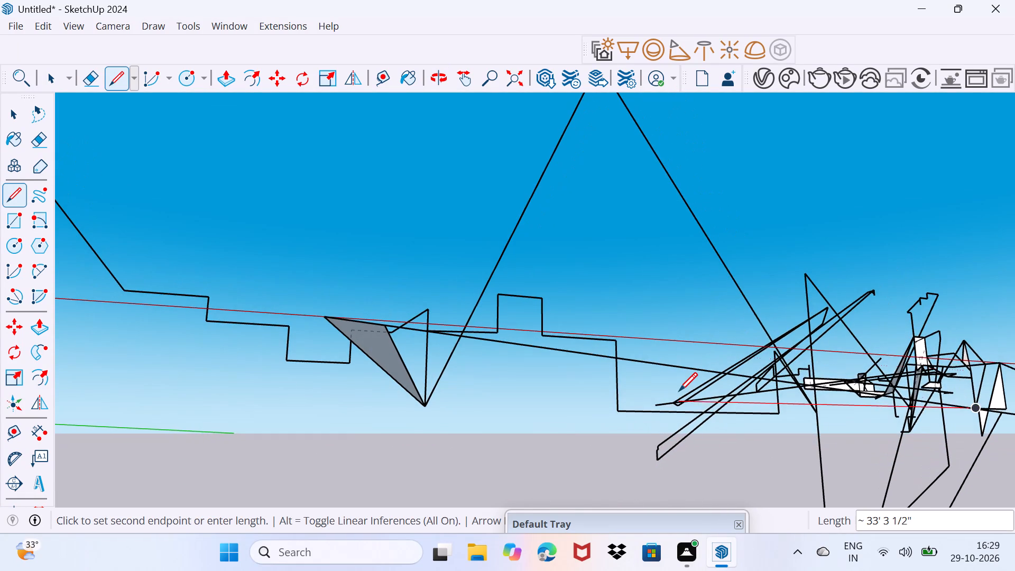
scroll(679, 391, up, 3)
click(768, 350)
click(863, 293)
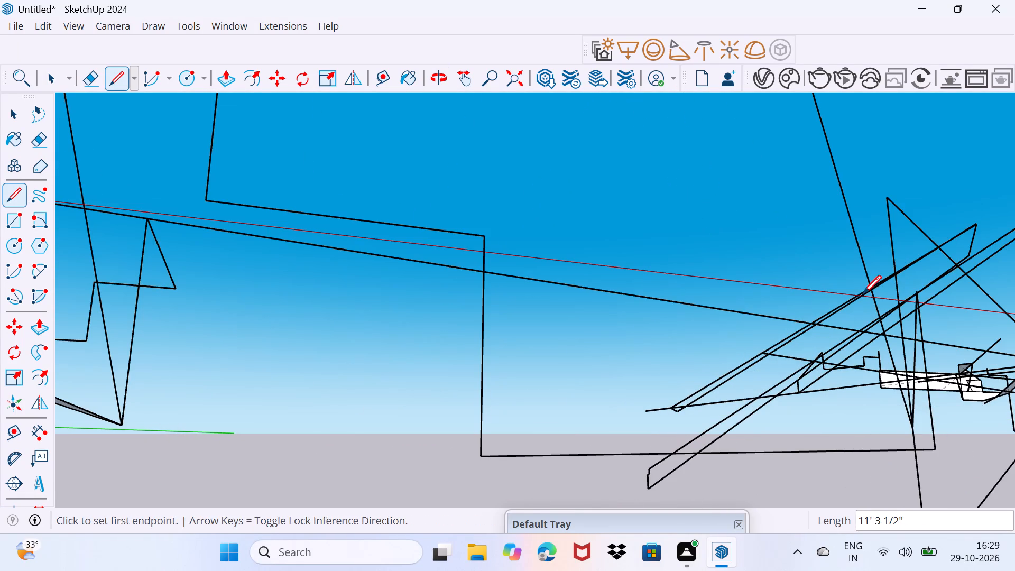
Draw connected lines between the slanted edge and the long diagonal, closing a small triangular face with a side about 2' 2" long.
middle_drag(863, 291, 811, 315)
click(807, 323)
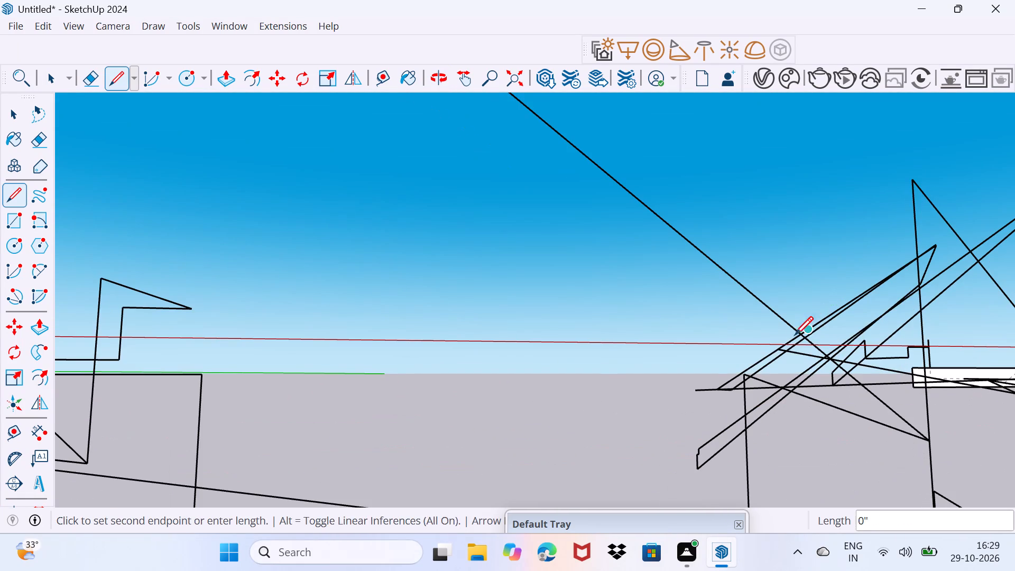
click(788, 340)
click(804, 327)
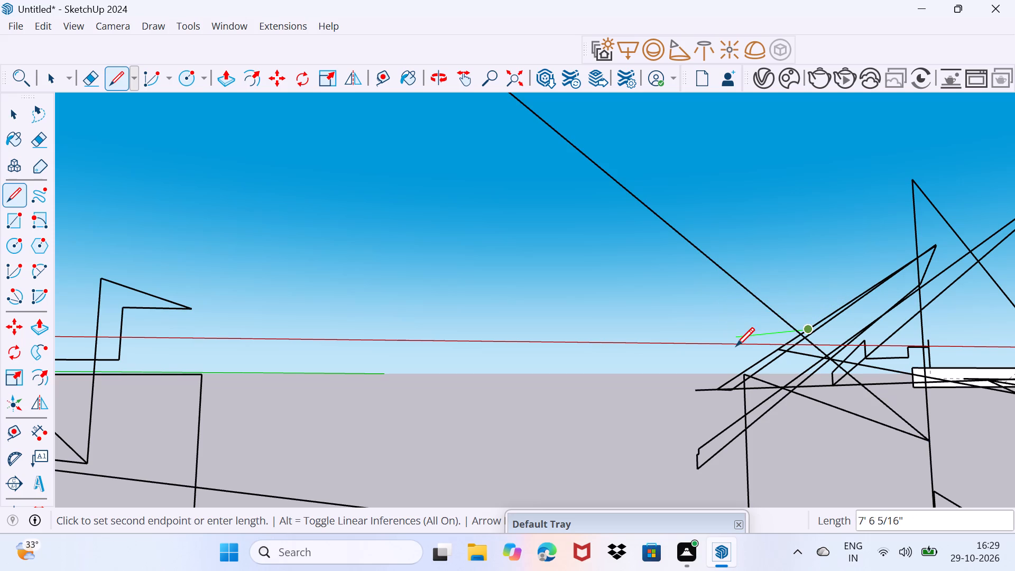
click(787, 318)
click(812, 289)
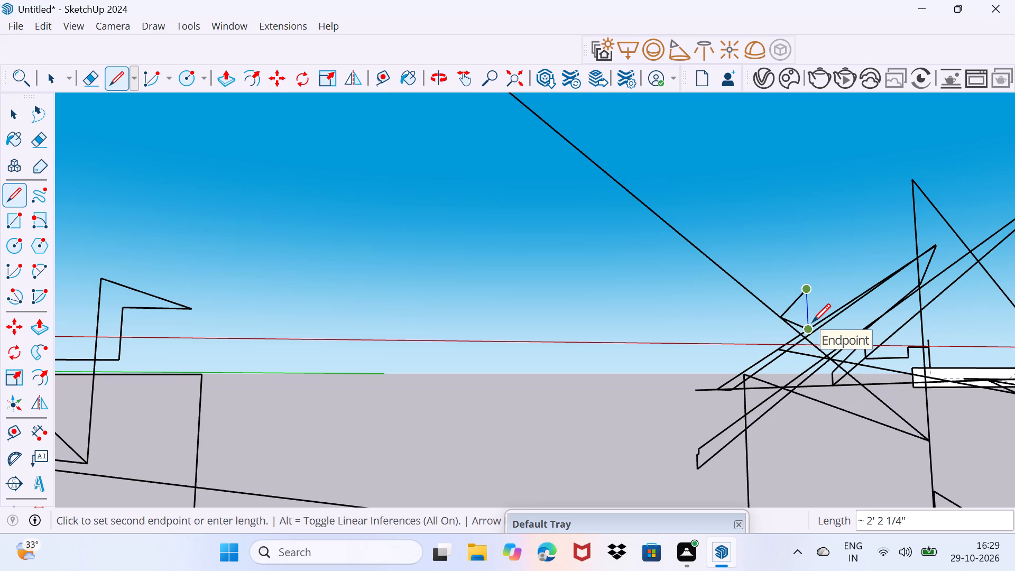
click(812, 322)
Draw lines from the small triangle's lower corner along the slanted edge and about 9' 8" back to its top corner, closing an adjoining face.
click(812, 322)
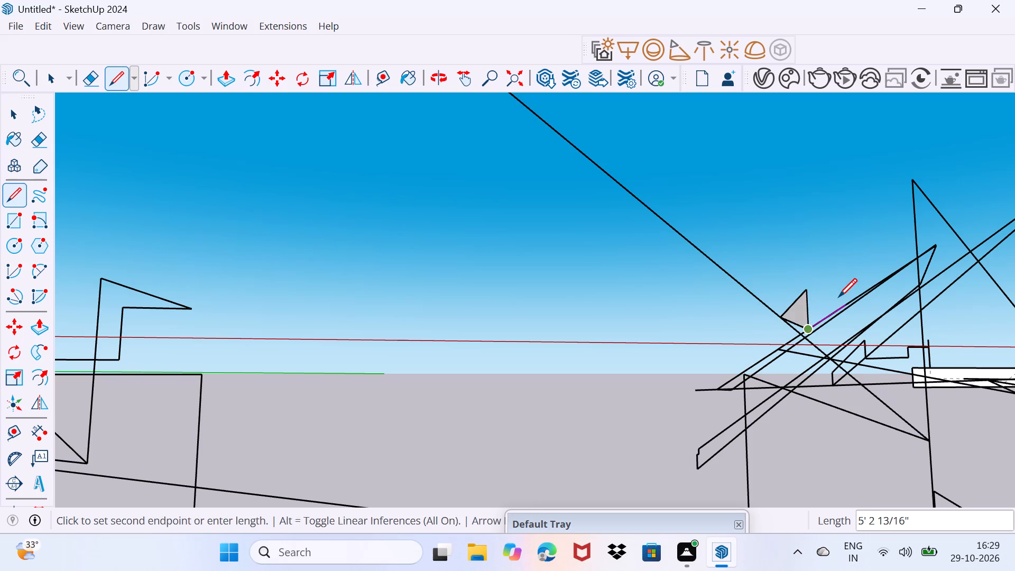
click(838, 296)
click(838, 296)
click(882, 267)
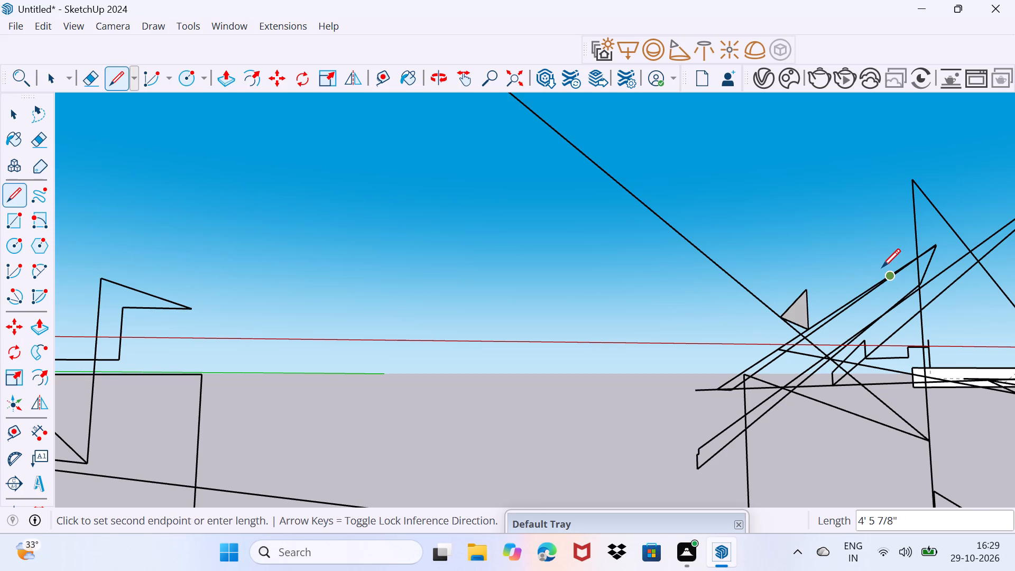
click(882, 267)
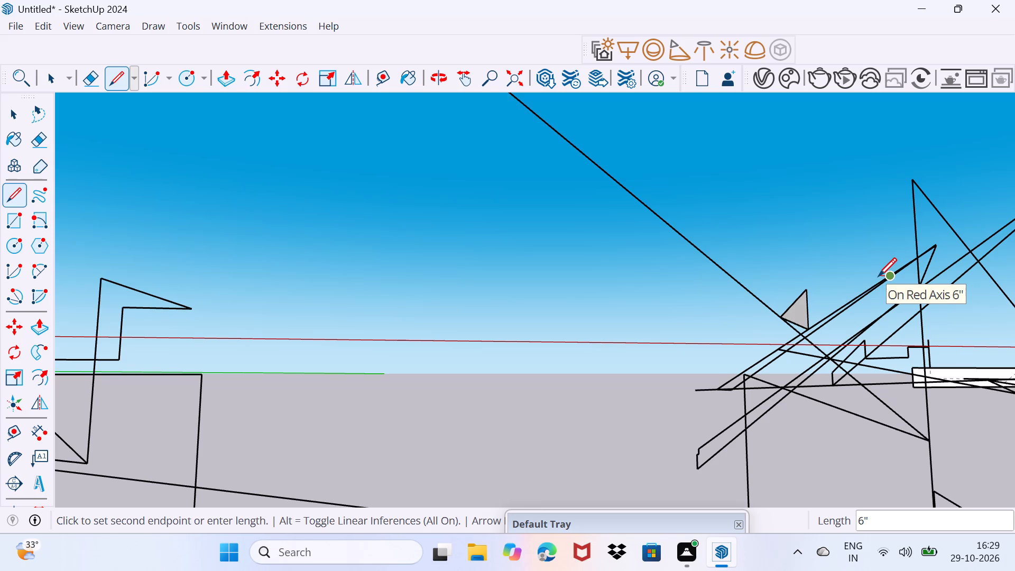
click(892, 277)
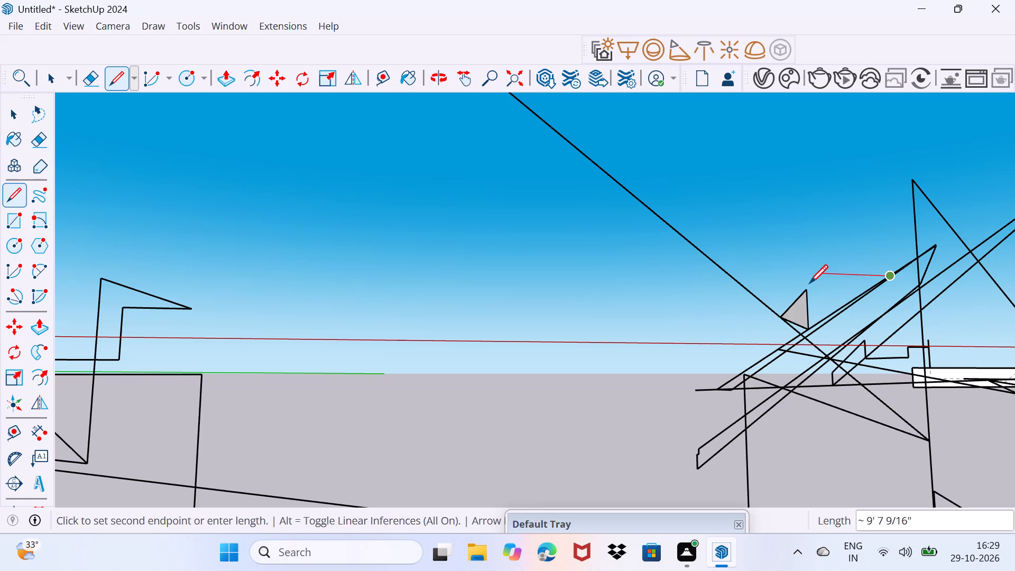
click(804, 288)
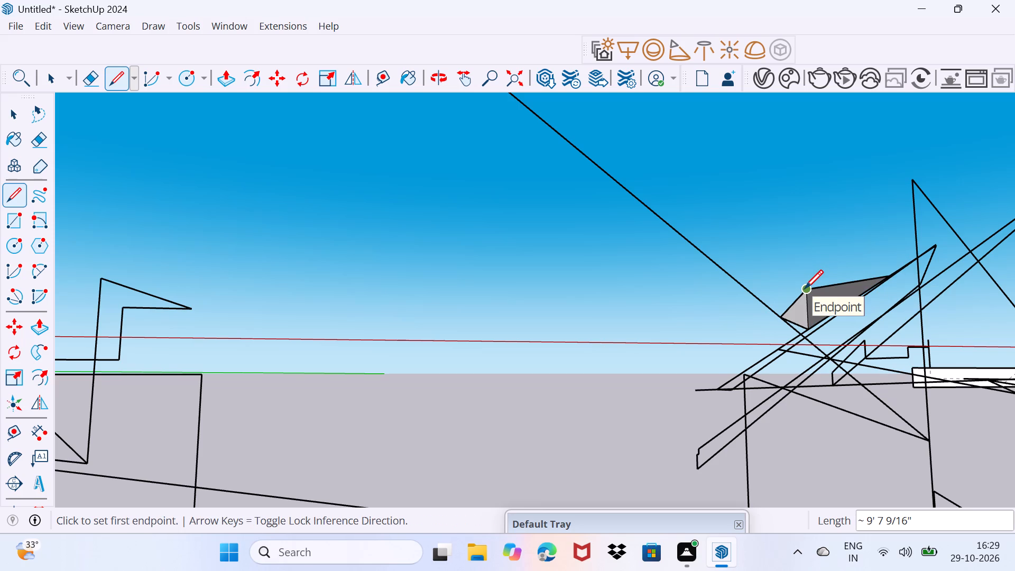
Draw lines from the shared top corner to the high apex and about 12' 5" down to the adjoining face's far corner, closing a tall face.
click(806, 291)
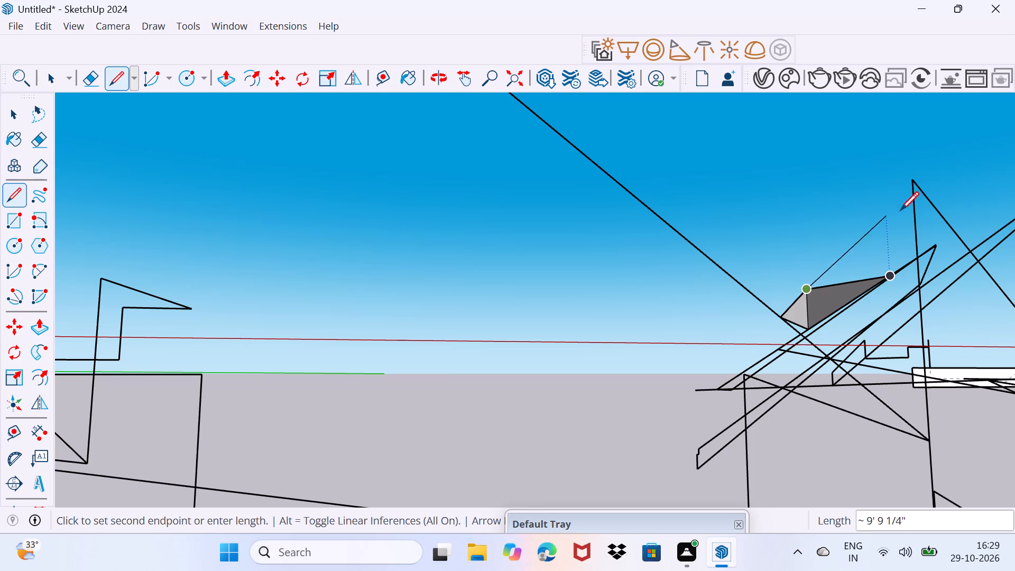
click(919, 182)
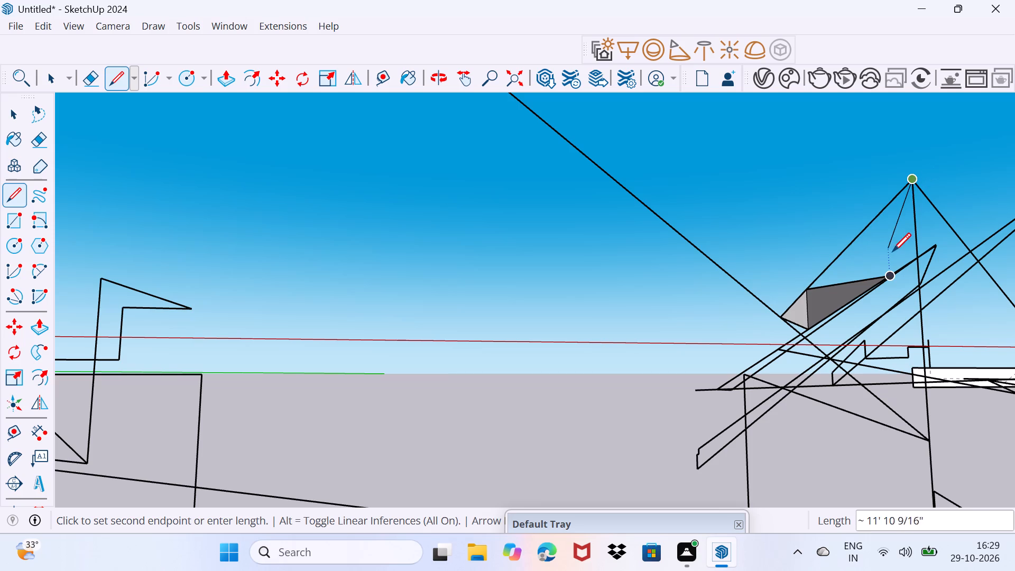
click(890, 274)
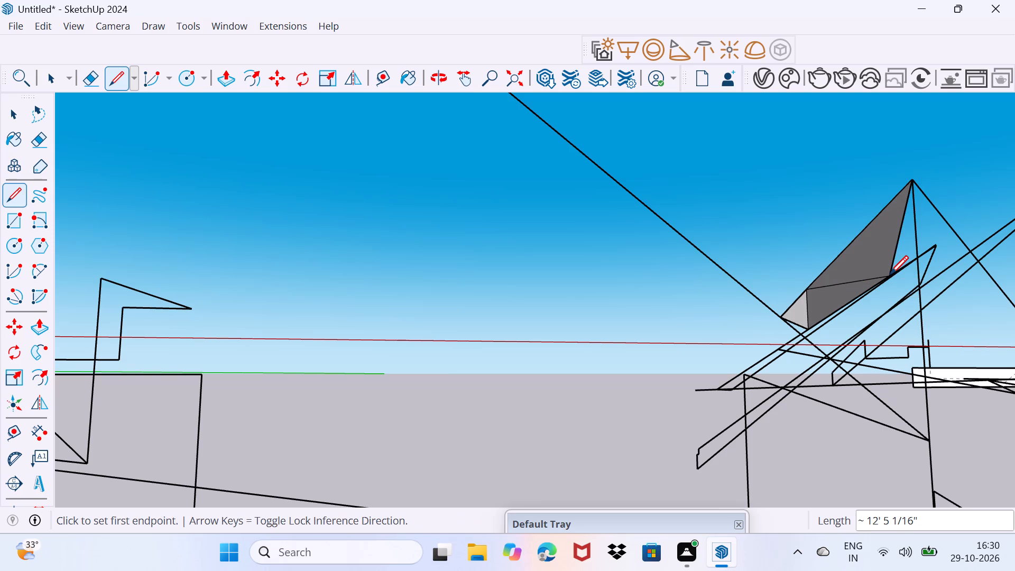
Draw a line about 7' 8" long from the tall face's lower corner to the small triangle's corner on the long diagonal, closing another face.
middle_drag(890, 272, 776, 320)
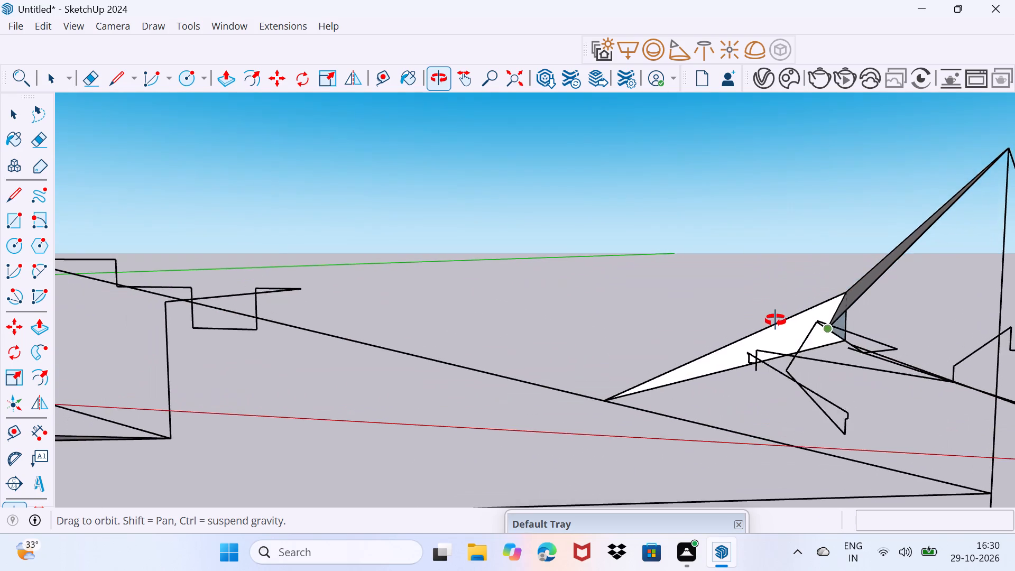
middle_drag(776, 320, 878, 297)
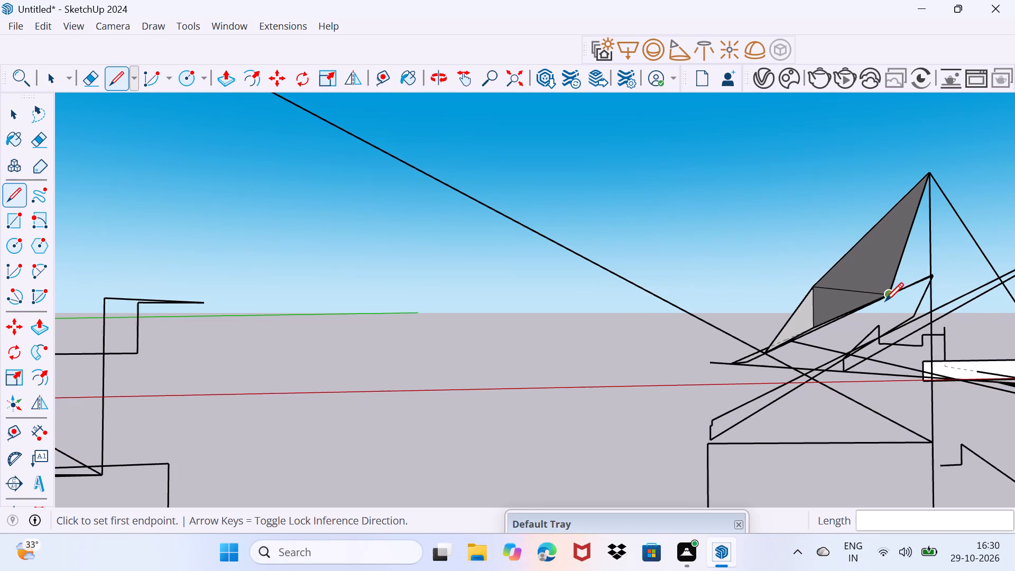
click(889, 298)
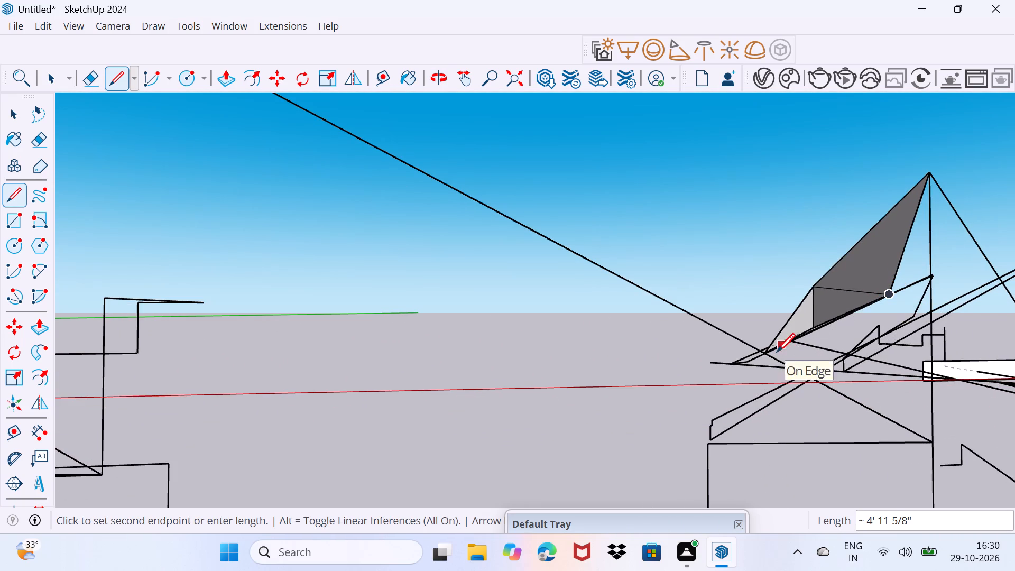
click(771, 357)
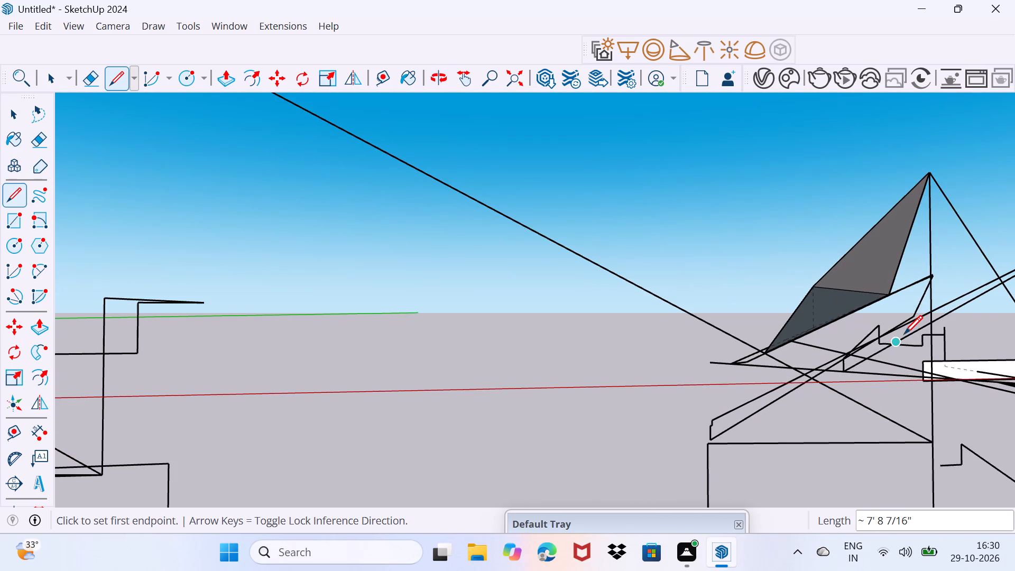
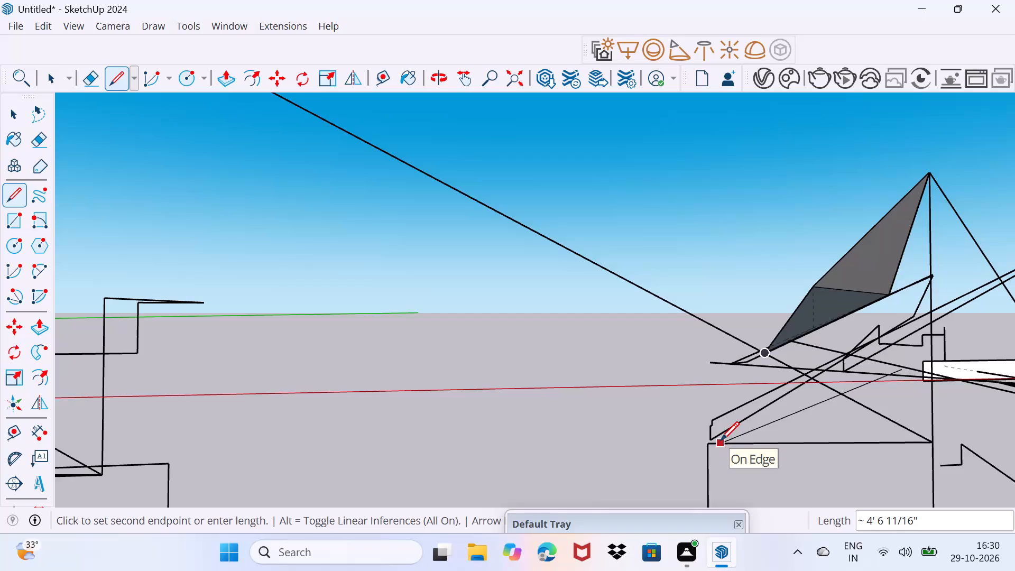
Delete the entire freeform arrangement of lines and faces standing apart from the house along the red axis.
scroll(721, 440, down, 1)
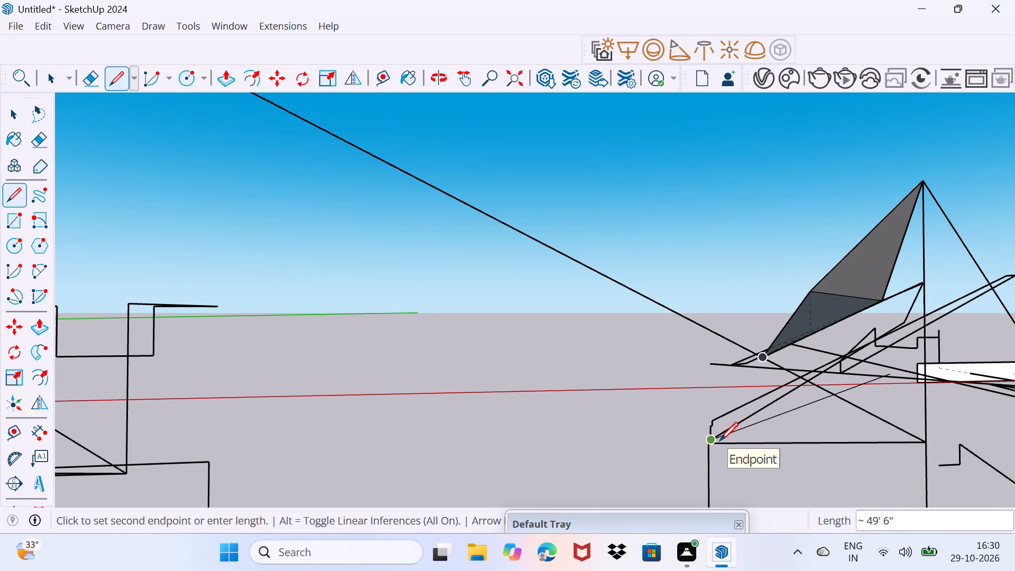
scroll(733, 424, down, 4)
key(space)
scroll(731, 424, down, 5)
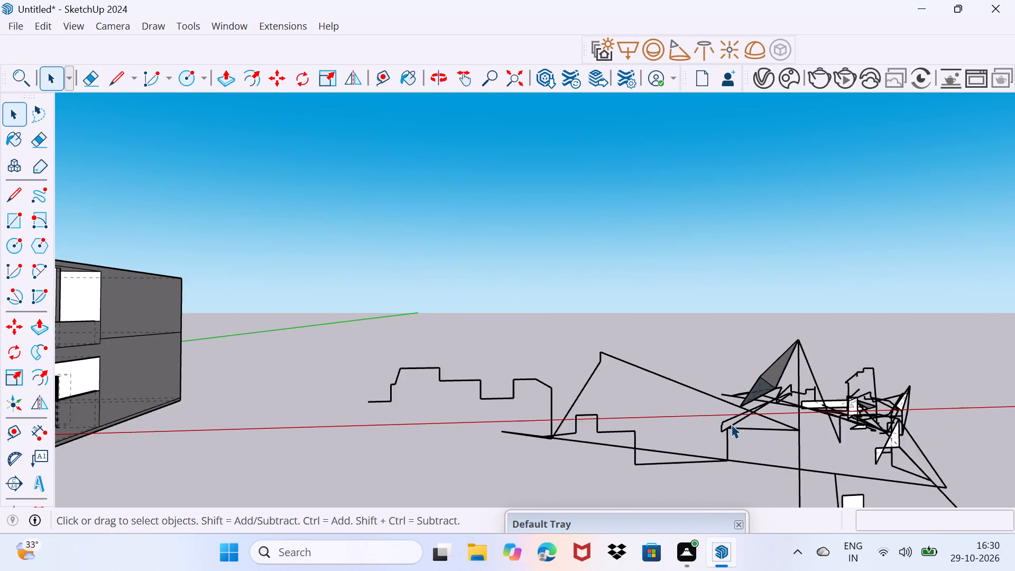
scroll(731, 424, down, 7)
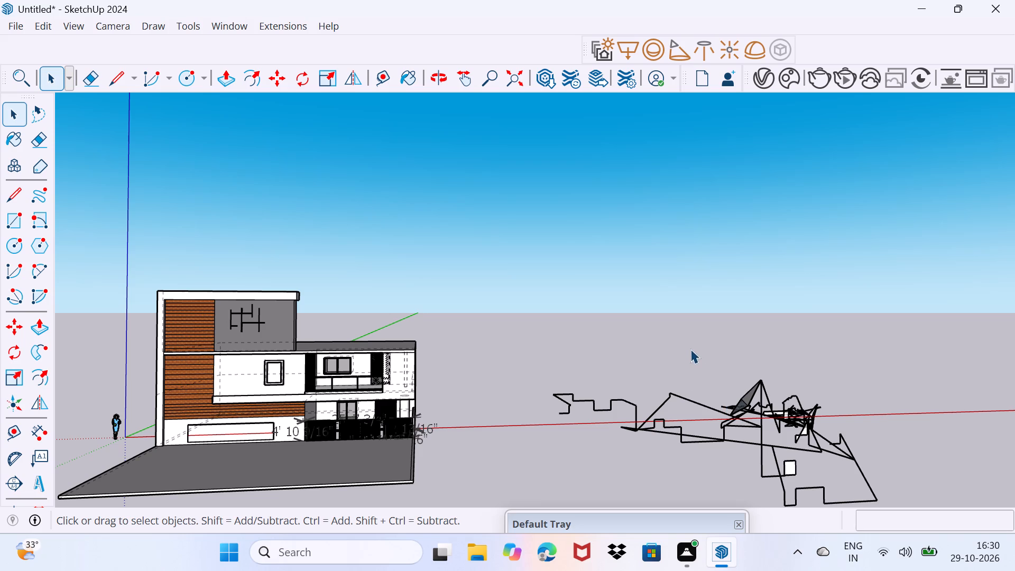
scroll(575, 317, down, 3)
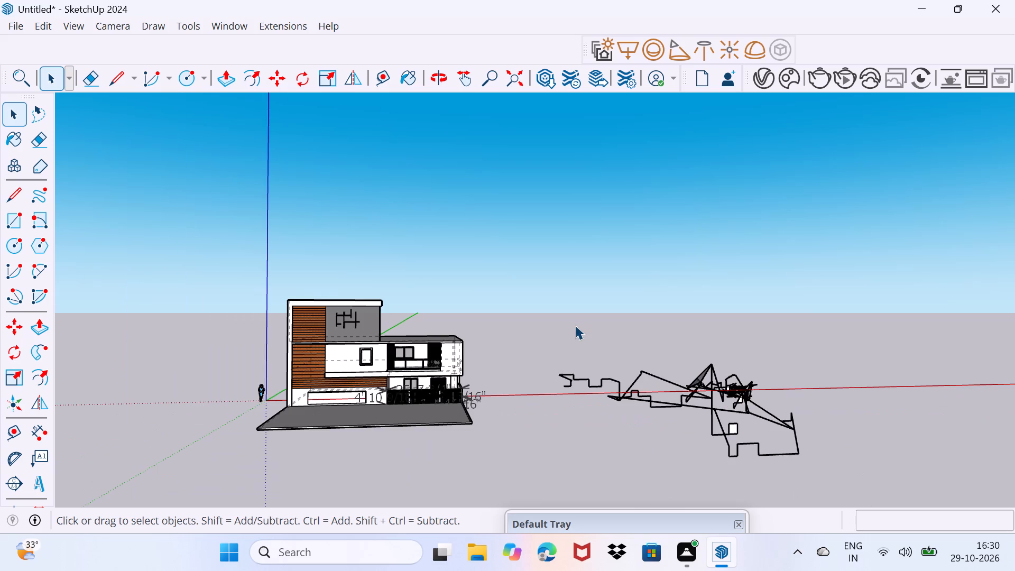
drag(519, 302, 926, 479)
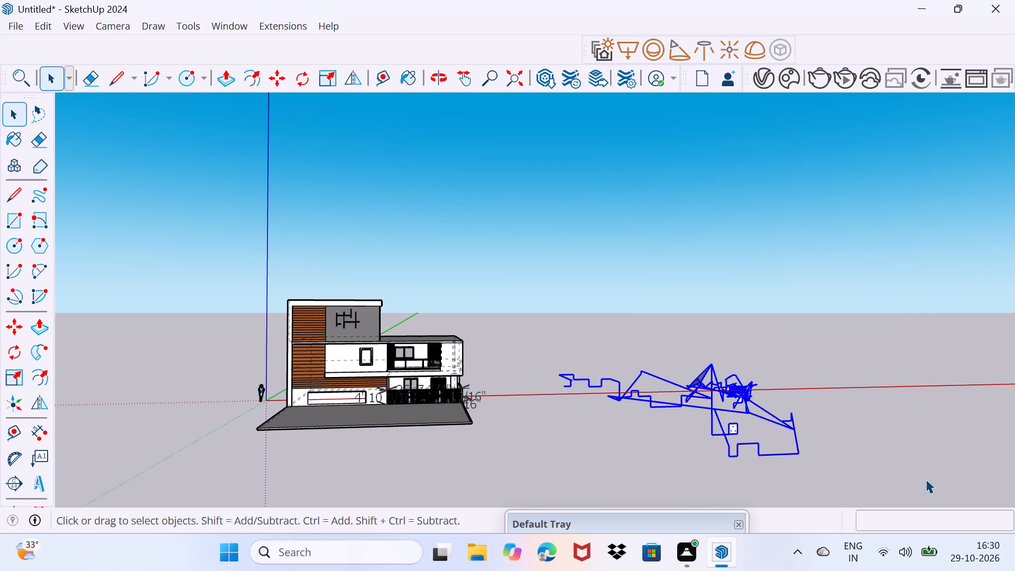
key(Delete)
Save the untitled house model.
key(ctrl+s)
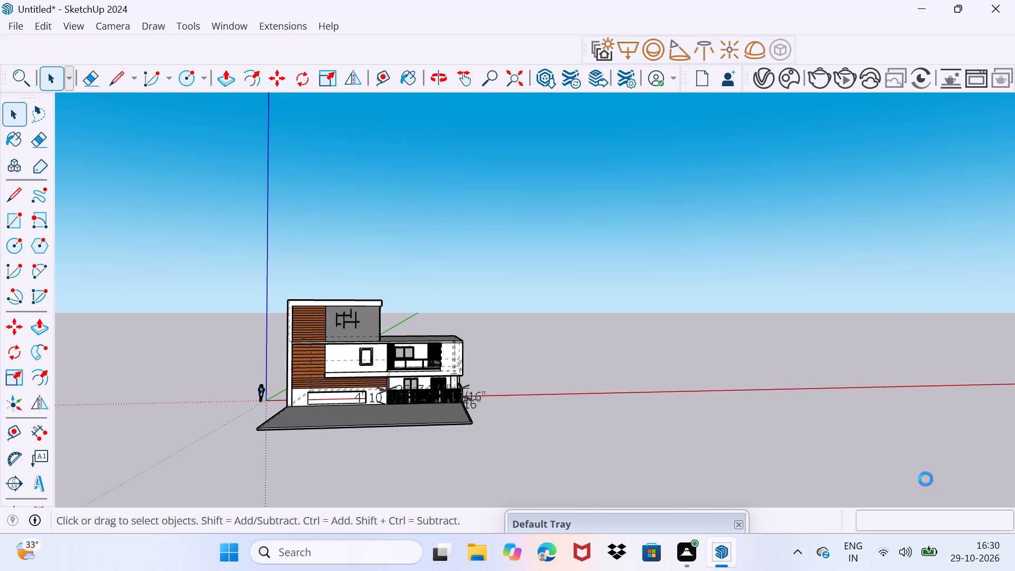